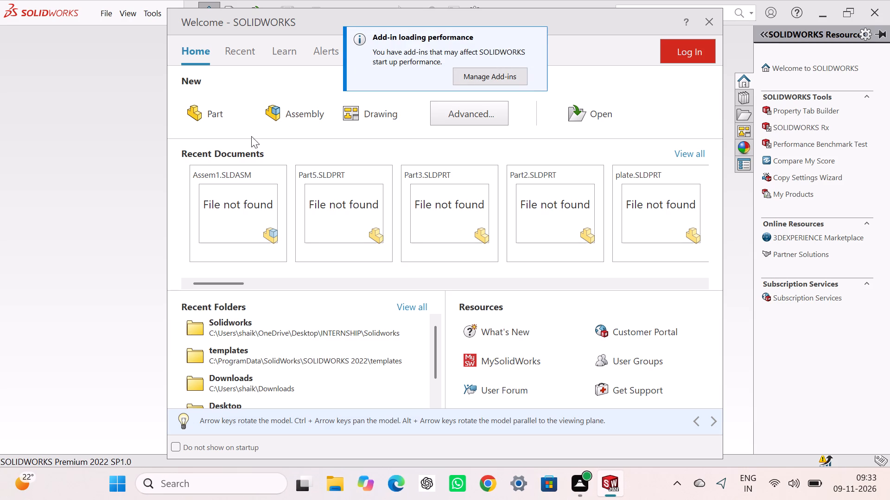
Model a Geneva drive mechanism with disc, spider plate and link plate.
Create a new part document.
{"action": "left_click", "coordinate": [234, 108]}
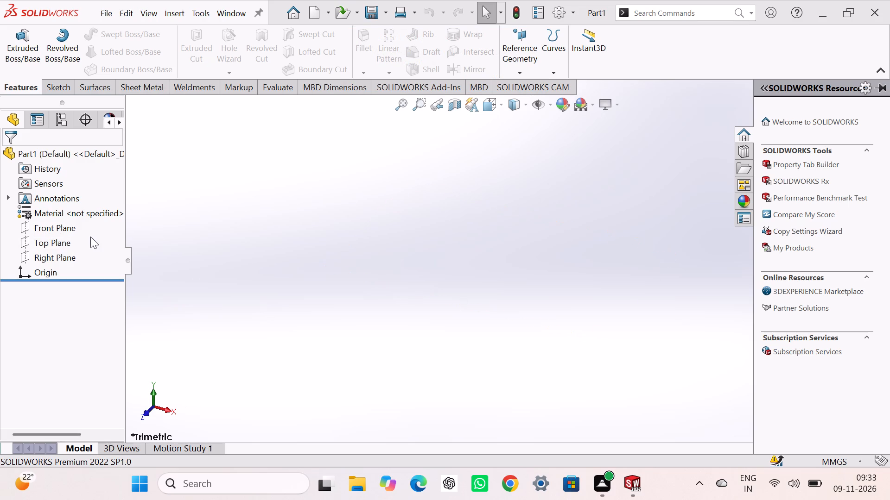
Start a sketch on the Front Plane and draw a circle centred on the origin with a radius of about 45 mm.
{"action": "left_click", "coordinate": [66, 230]}
{"action": "left_click", "coordinate": [74, 218]}
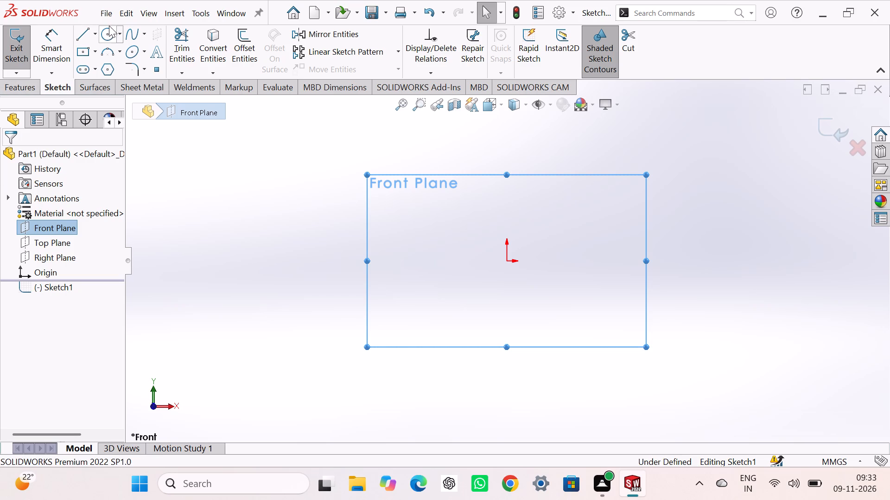
{"action": "left_click", "coordinate": [105, 42]}
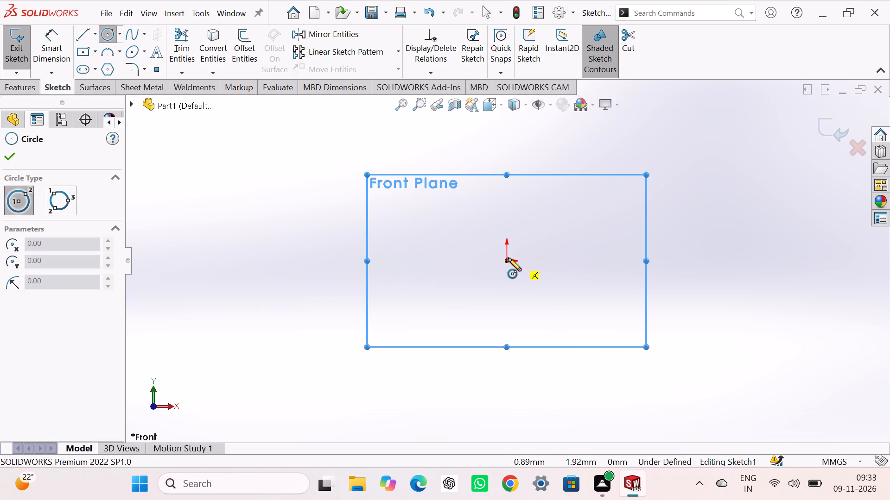
{"action": "left_click", "coordinate": [508, 260]}
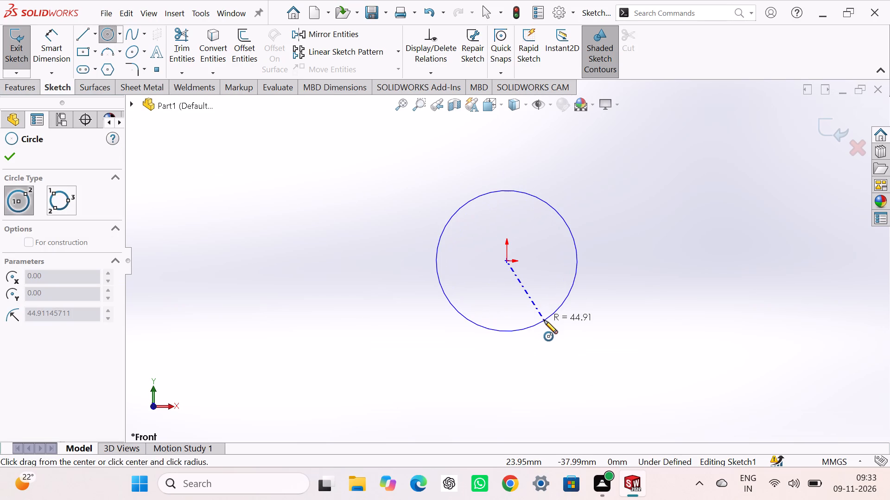
{"action": "left_click", "coordinate": [545, 320]}
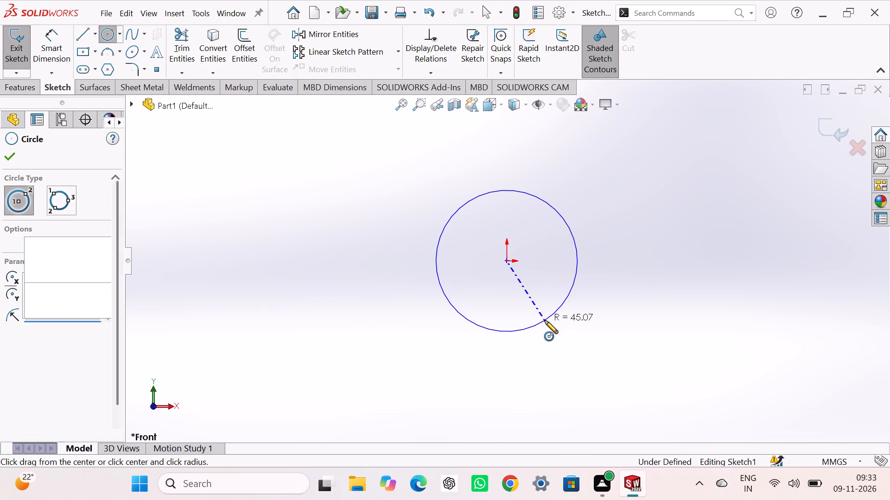
{"action": "right_click", "coordinate": [714, 204]}
{"action": "left_click", "coordinate": [719, 217]}
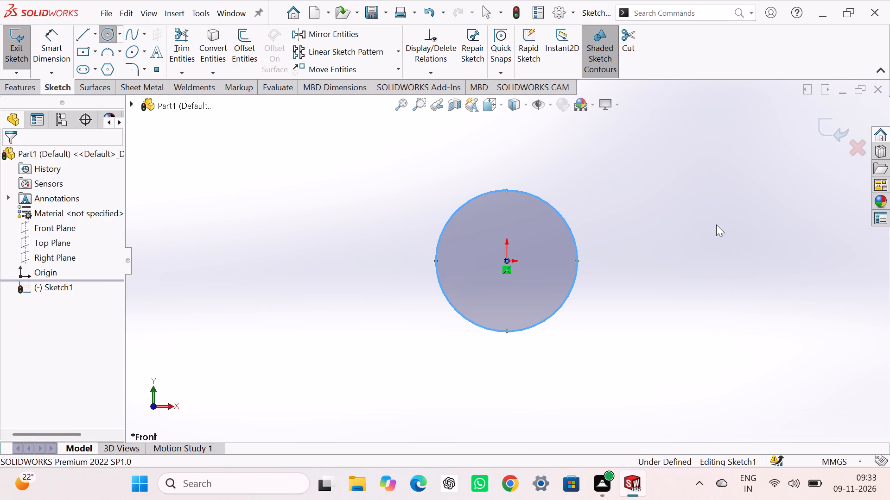
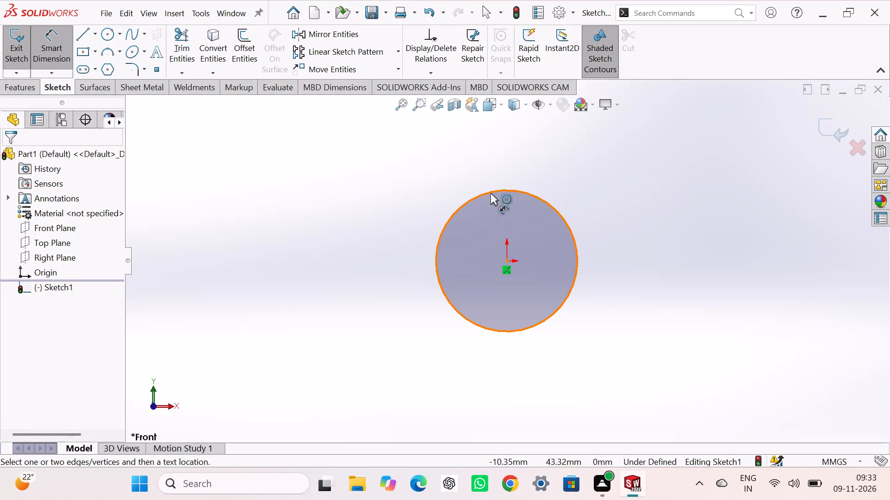
Dimension the circle's diameter to 95 mm and close the sketch.
{"action": "left_click", "coordinate": [490, 193]}
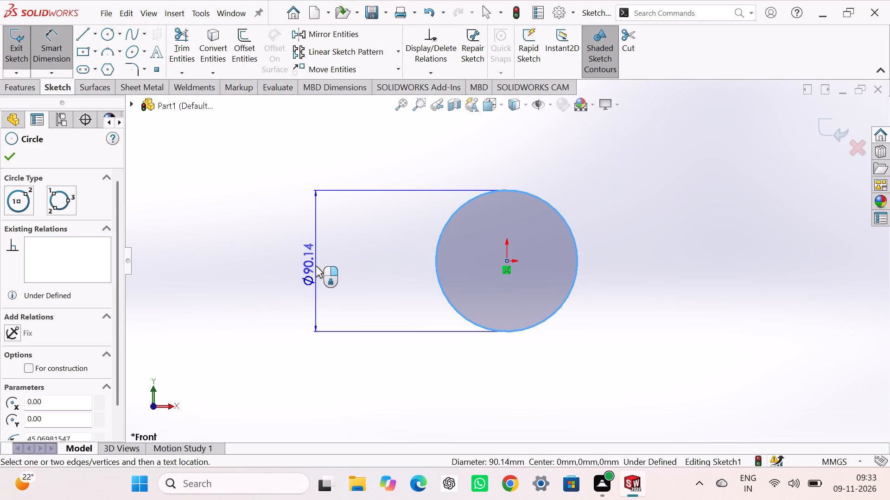
{"action": "left_click", "coordinate": [316, 266]}
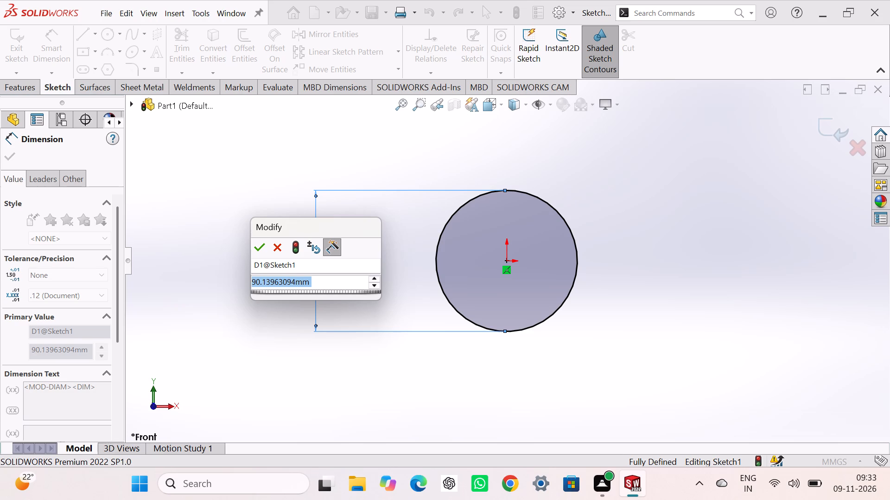
{"action": "type", "text": "47.5"}
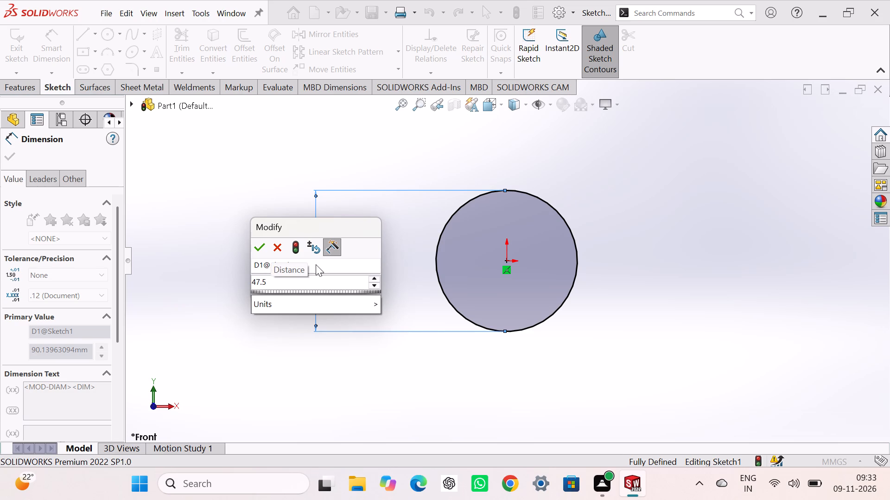
{"action": "key", "text": "shift+plus"}
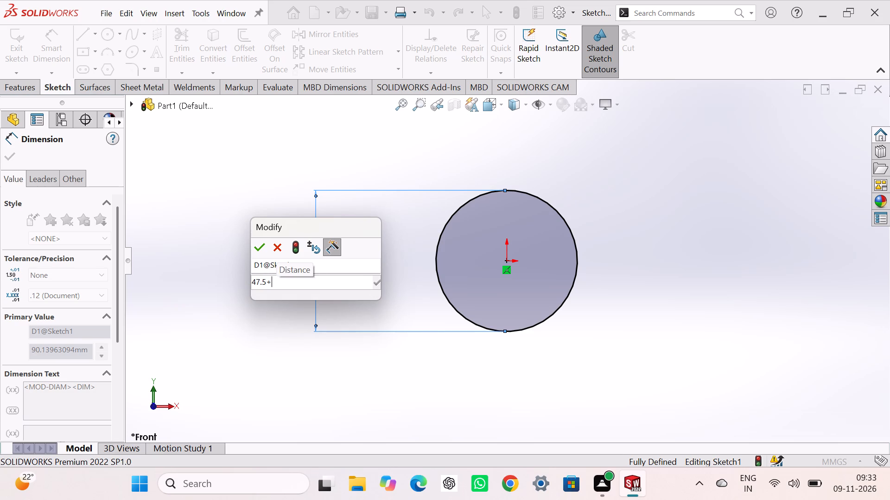
{"action": "type", "text": "47."}
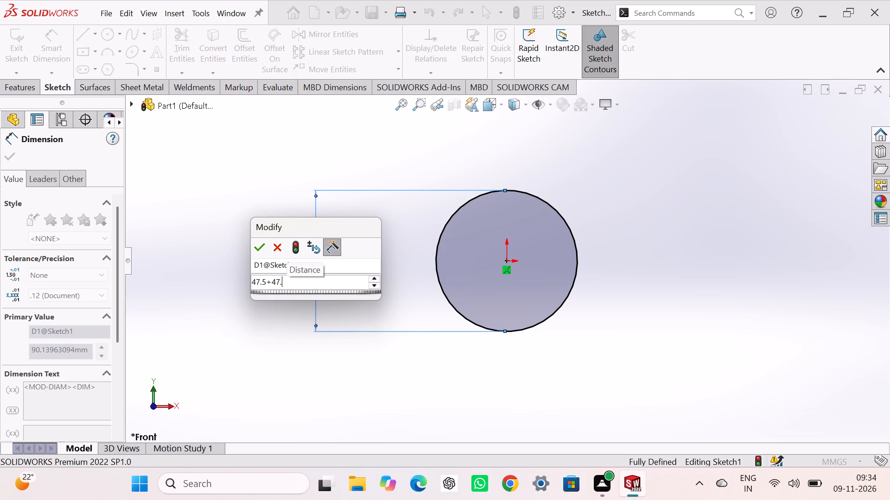
{"action": "key", "text": "5"}
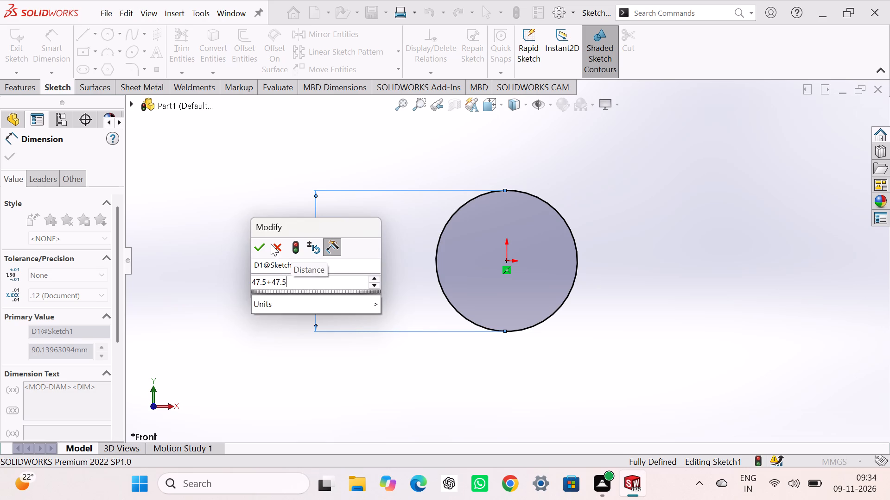
{"action": "left_click", "coordinate": [261, 242]}
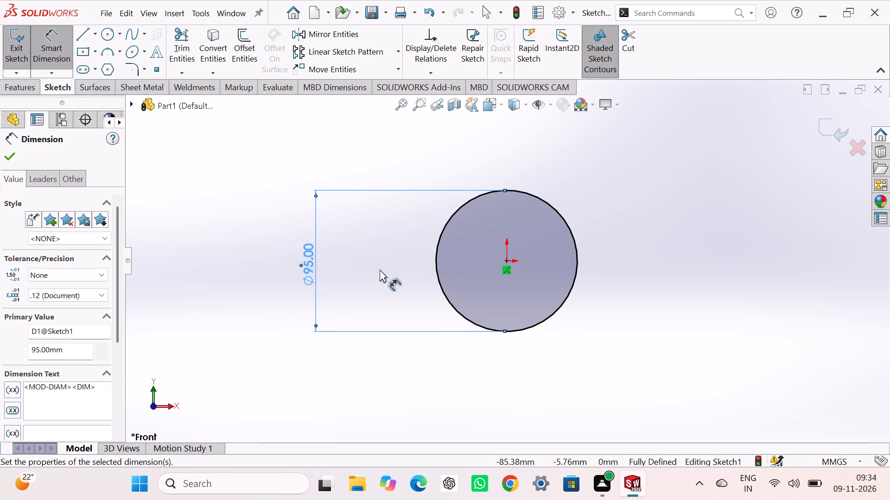
{"action": "scroll", "coordinate": [377, 272], "scroll_direction": "up", "scroll_amount": 2}
{"action": "scroll", "coordinate": [377, 272], "scroll_direction": "down", "scroll_amount": 2}
{"action": "left_click", "coordinate": [306, 305]}
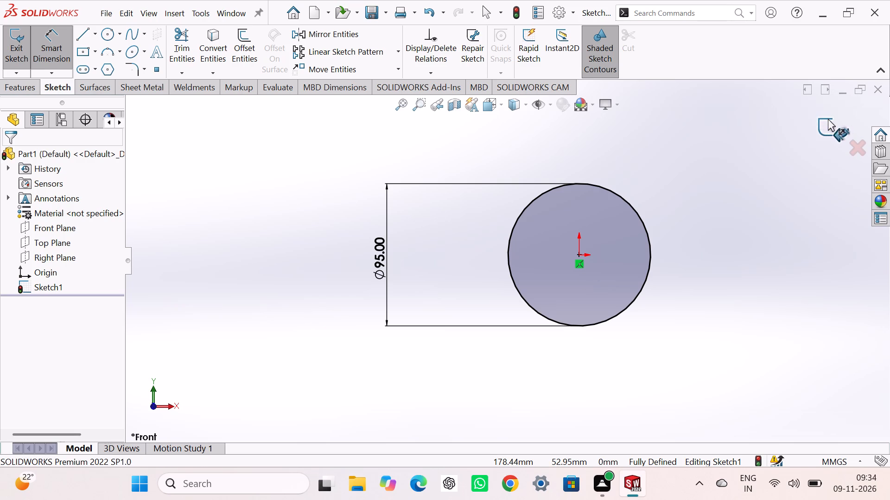
{"action": "left_click", "coordinate": [814, 123]}
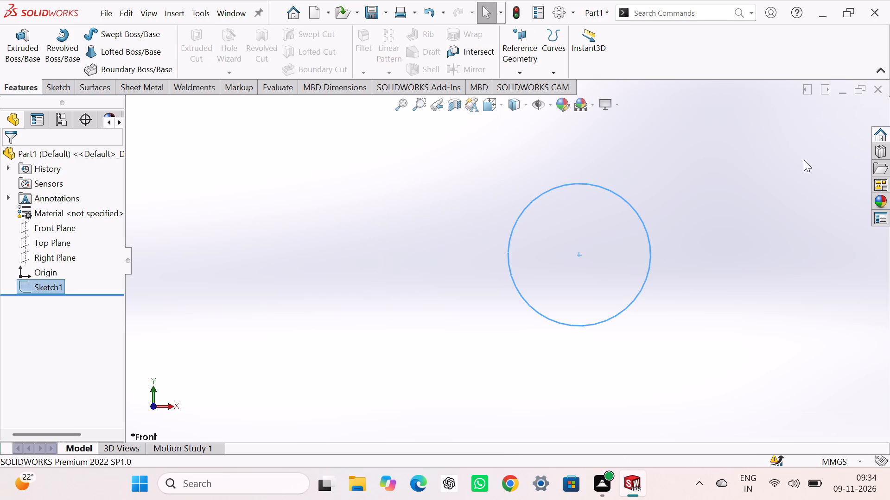
Extrude the circle sketch as a blind boss 5 mm deep.
{"action": "left_click", "coordinate": [26, 44]}
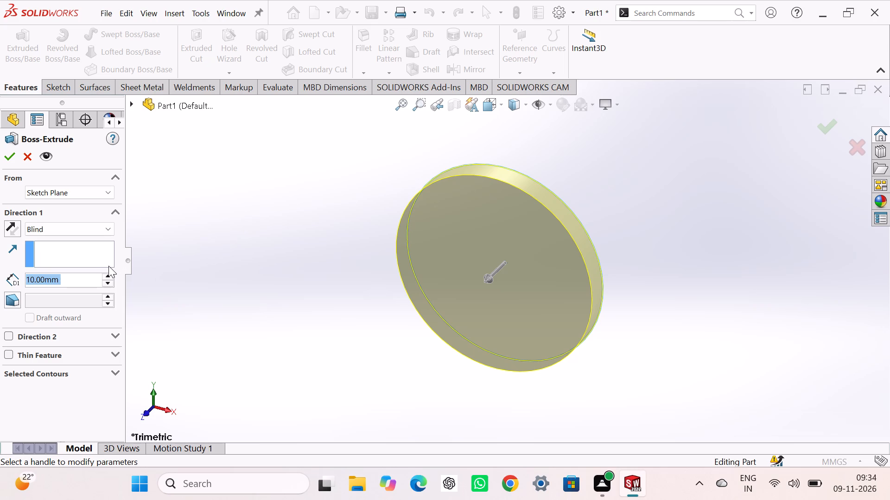
{"action": "key", "text": "5"}
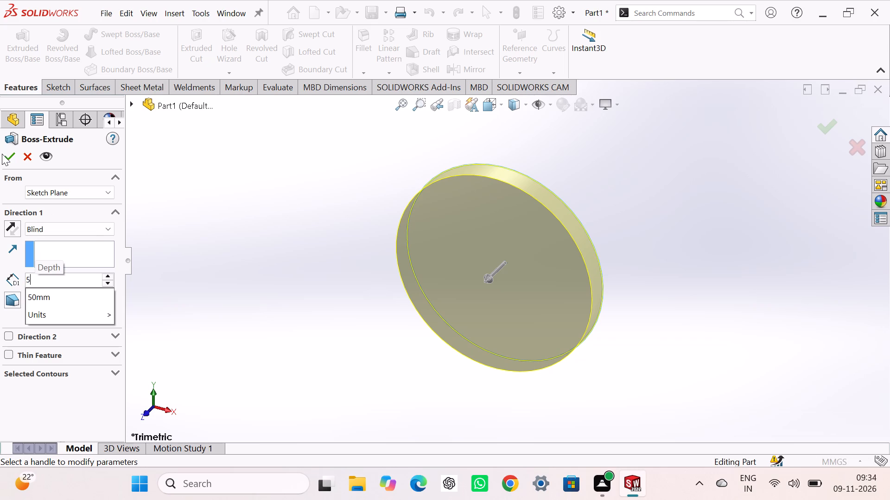
{"action": "left_click", "coordinate": [6, 154]}
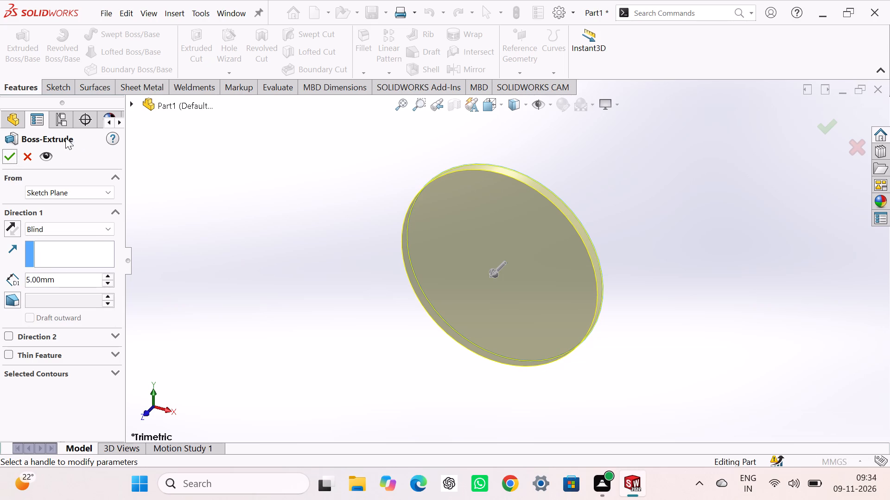
{"action": "left_click", "coordinate": [10, 156]}
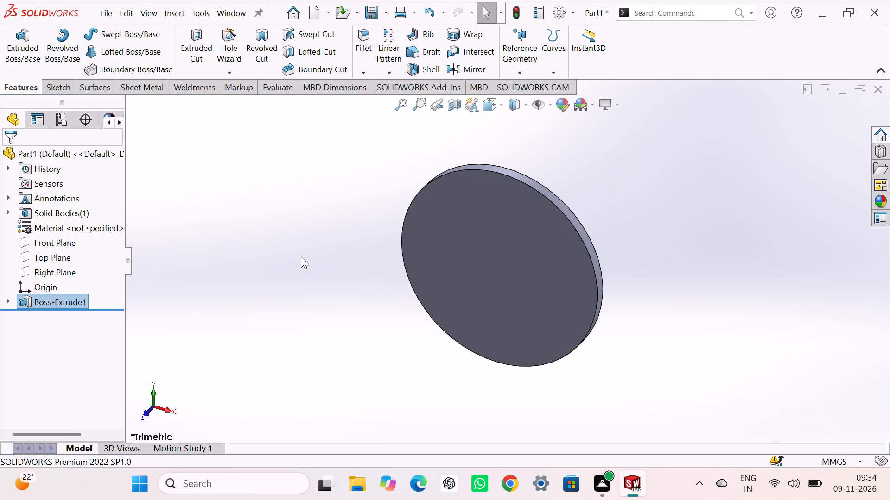
Start a sketch on the disc's front face and draw a circle of about 8.8 mm radius, centred about 36 mm left of the origin.
{"action": "left_click", "coordinate": [301, 256]}
{"action": "left_click", "coordinate": [490, 286]}
{"action": "left_click", "coordinate": [544, 262]}
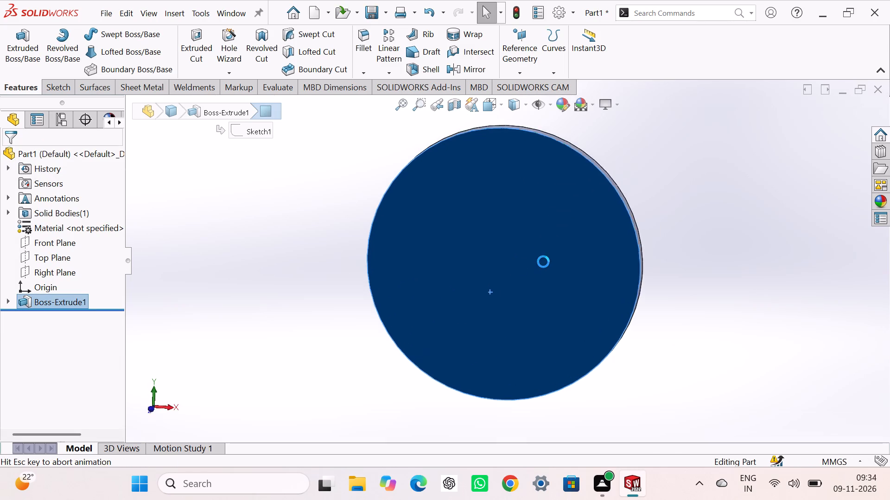
{"action": "scroll", "coordinate": [541, 254], "scroll_direction": "down", "scroll_amount": 2}
{"action": "scroll", "coordinate": [541, 254], "scroll_direction": "up", "scroll_amount": 6}
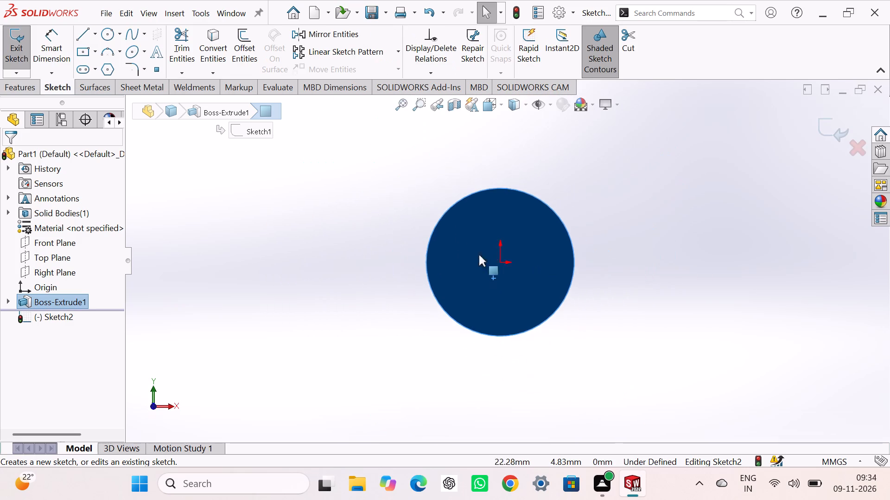
{"action": "left_click", "coordinate": [304, 255]}
{"action": "left_click", "coordinate": [104, 27]}
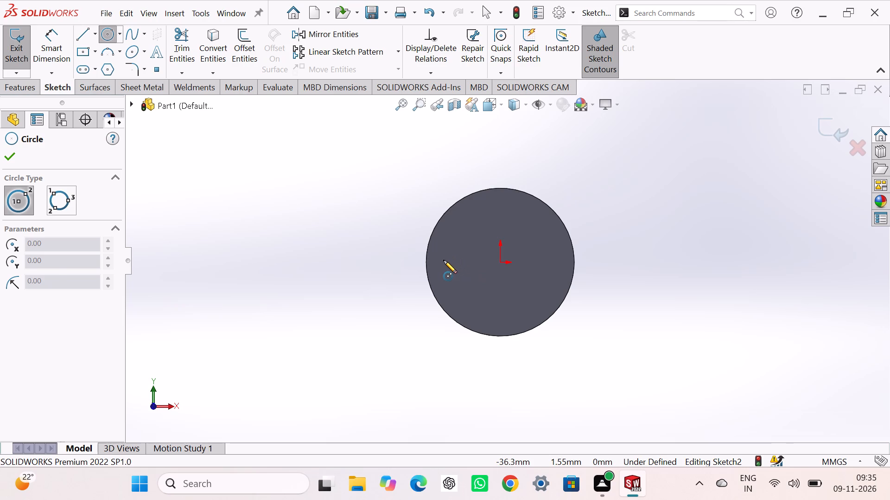
{"action": "left_click", "coordinate": [444, 260]}
{"action": "left_click", "coordinate": [450, 275]}
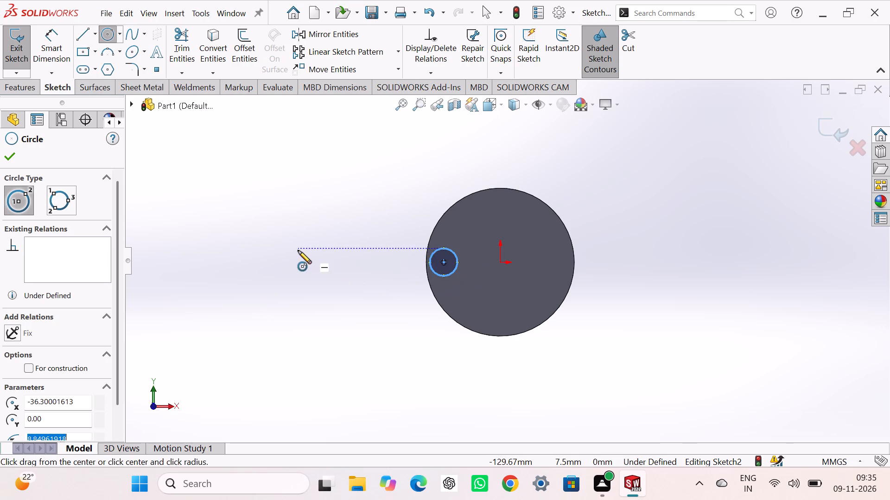
{"action": "right_click", "coordinate": [298, 250]}
{"action": "left_click", "coordinate": [309, 266]}
Dimension the distance between the small circle's centre and the origin to 39 mm.
{"action": "right_click_drag", "start_coordinate": [292, 286], "coordinate": [291, 127]}
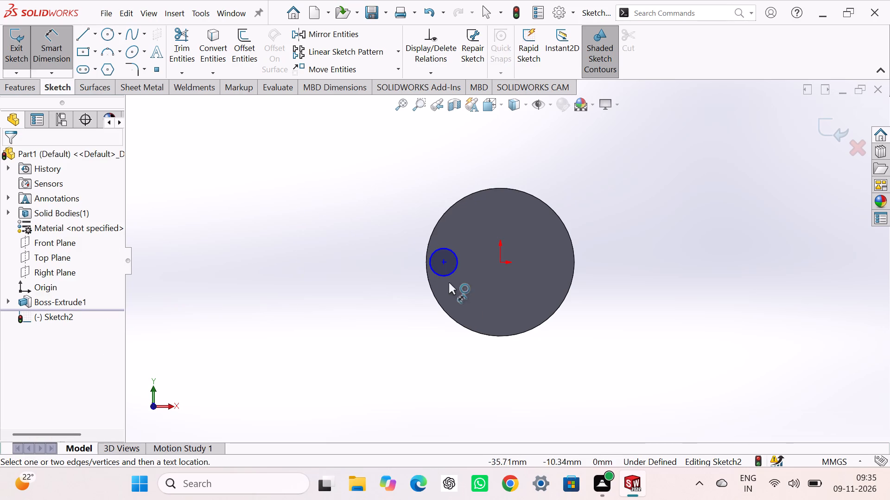
{"action": "left_click", "coordinate": [444, 262]}
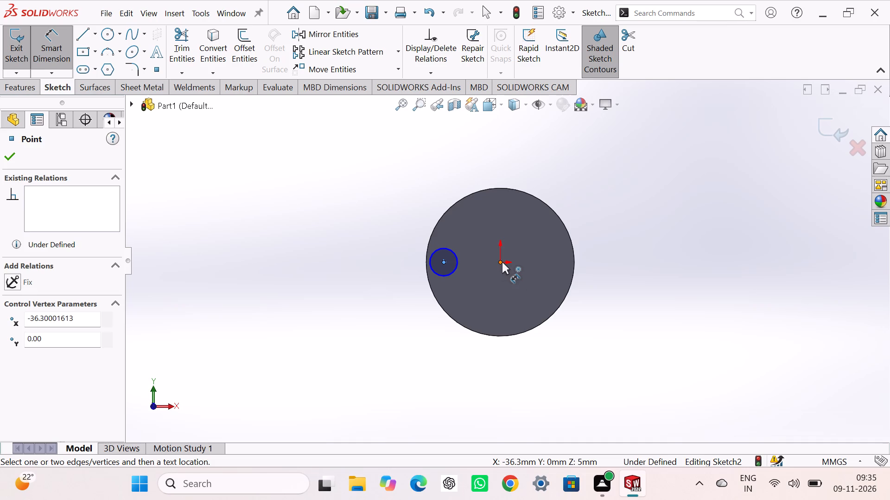
{"action": "left_click", "coordinate": [502, 262]}
{"action": "left_click", "coordinate": [477, 162]}
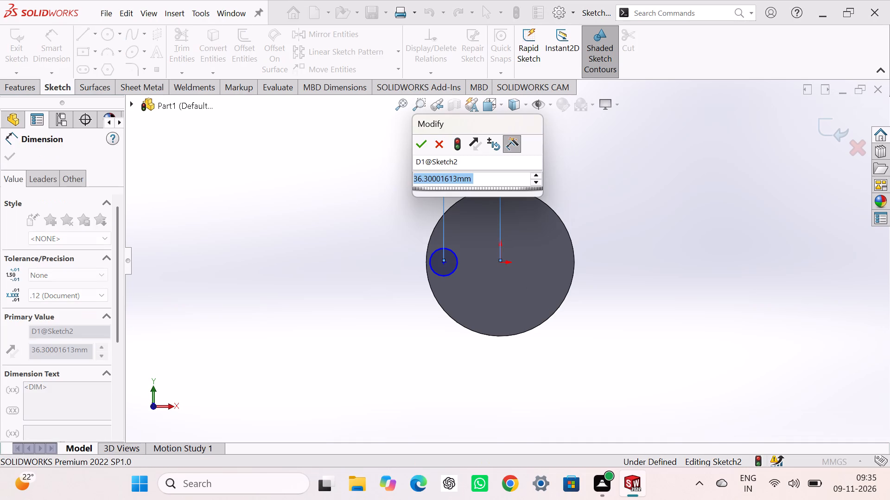
{"action": "type", "text": "39"}
{"action": "key", "text": "Return"}
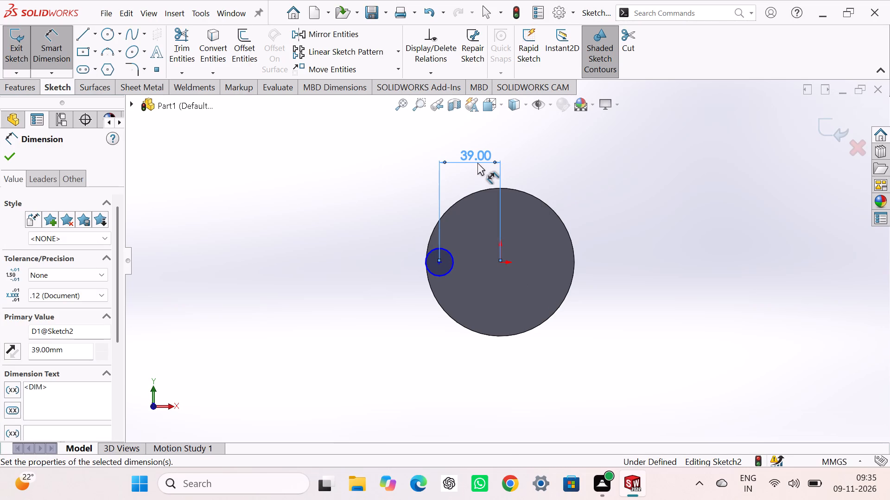
Dimension the small circle's diameter to 10.6 mm and leave the dimension command.
{"action": "left_click", "coordinate": [440, 275]}
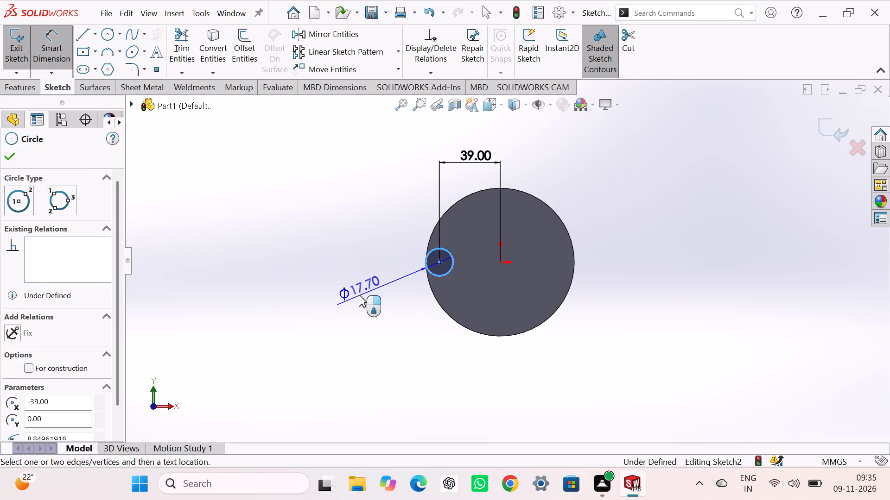
{"action": "left_click", "coordinate": [357, 294]}
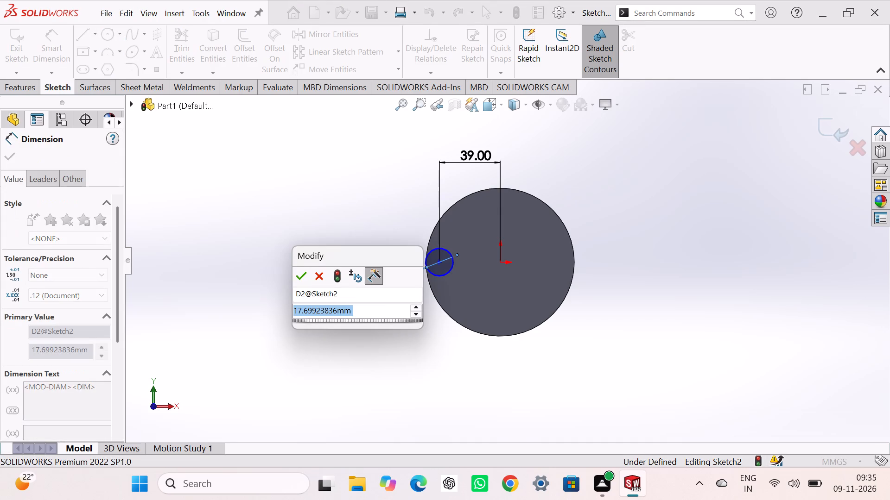
{"action": "key", "text": "5"}
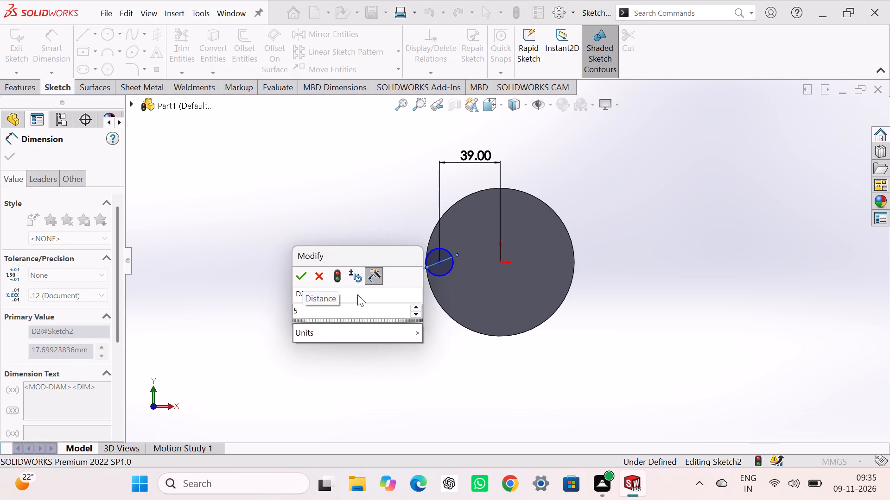
{"action": "key", "text": "period"}
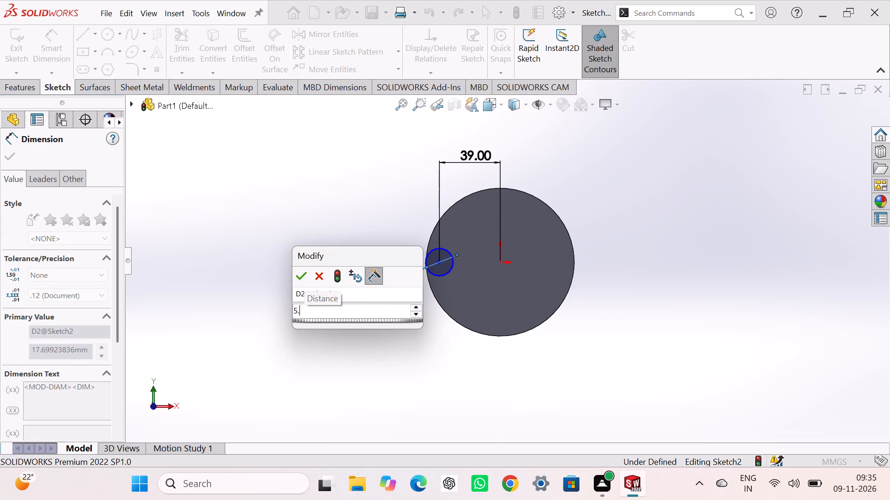
{"action": "key", "text": "3"}
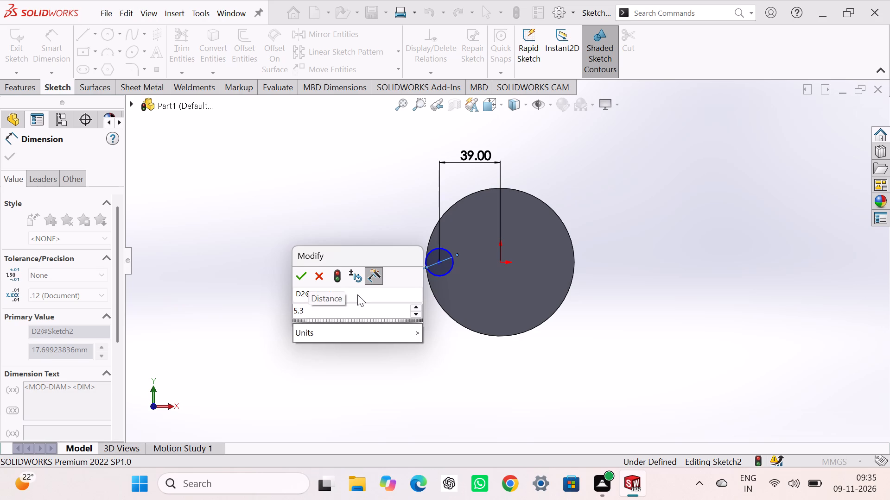
{"action": "key", "text": "shift+plus"}
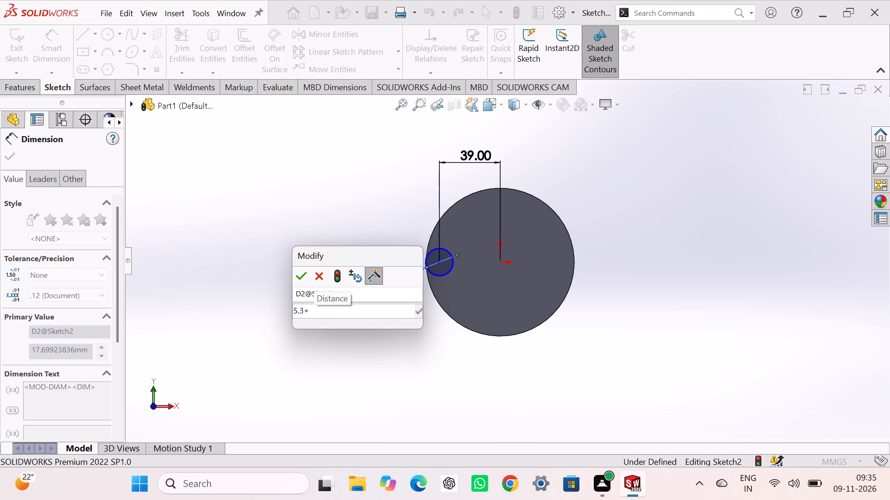
{"action": "key", "text": "5"}
{"action": "key", "text": "period"}
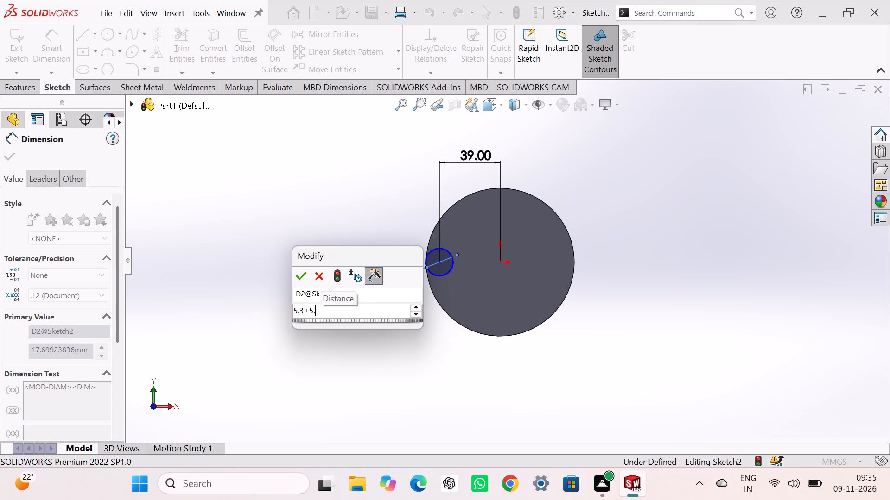
{"action": "key", "text": "3"}
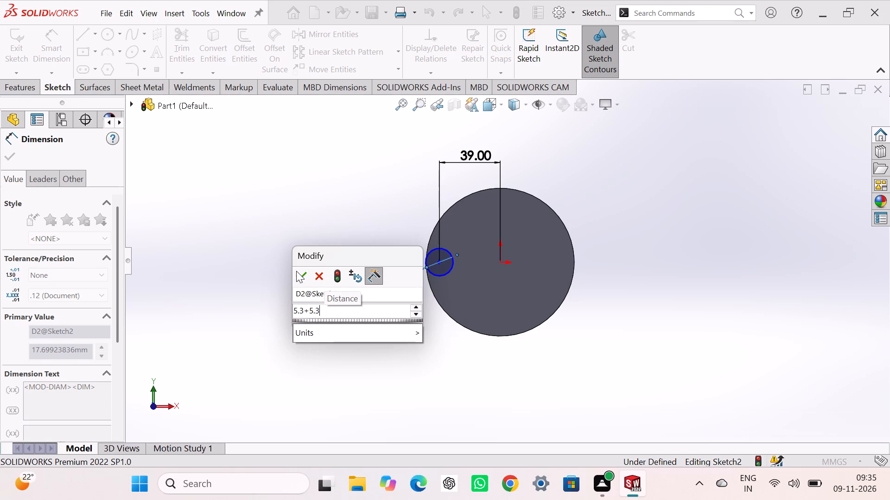
{"action": "left_click", "coordinate": [296, 271]}
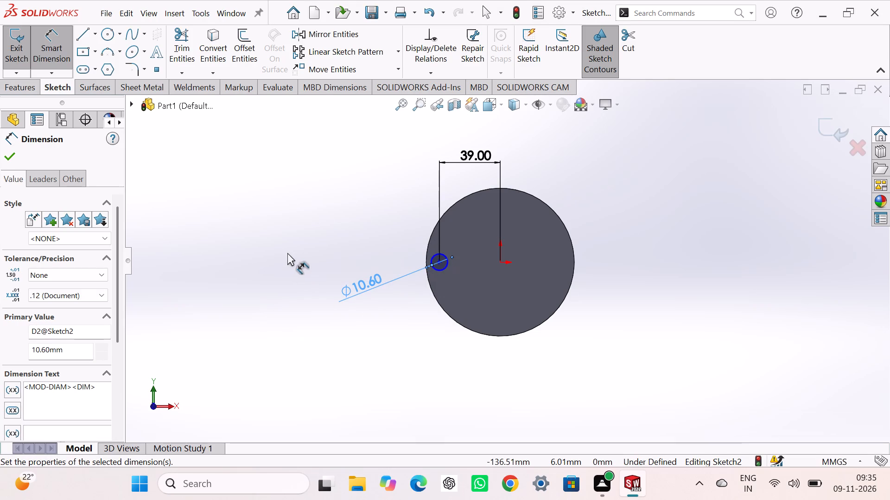
{"action": "right_click", "coordinate": [287, 253]}
{"action": "left_click", "coordinate": [313, 293]}
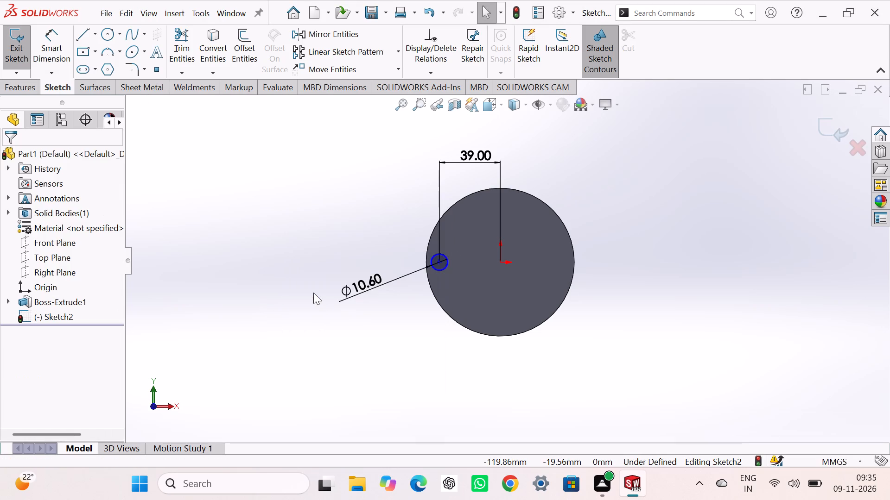
Add a Horizontal relation between the small circle's centre and the origin, and close the sketch.
{"action": "left_click", "coordinate": [439, 264]}
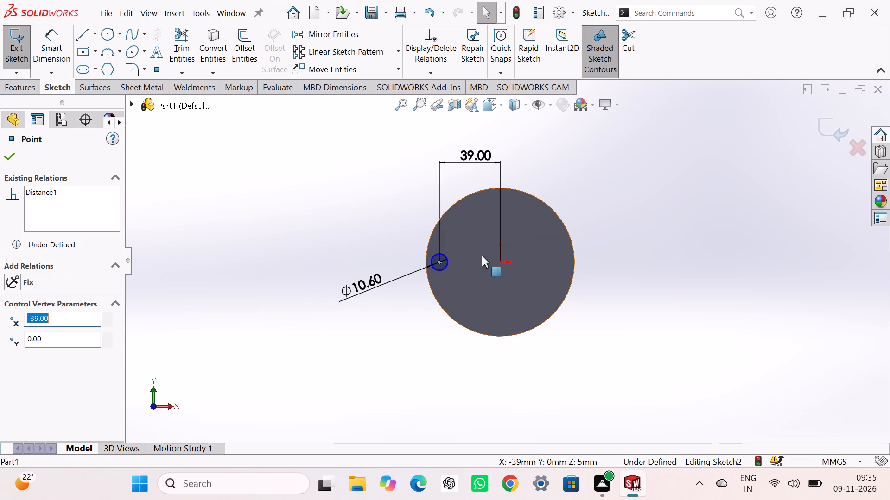
{"action": "left_click", "coordinate": [500, 263], "text": "ctrl"}
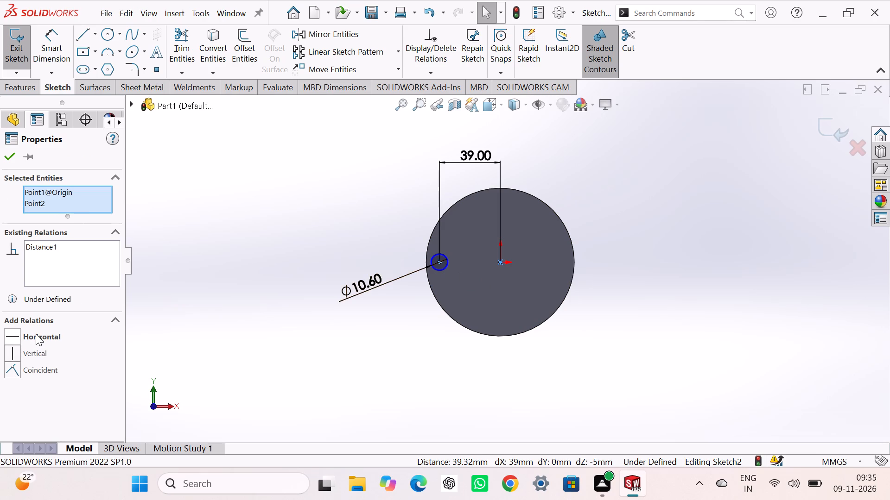
{"action": "left_click", "coordinate": [36, 334]}
{"action": "left_click", "coordinate": [208, 207]}
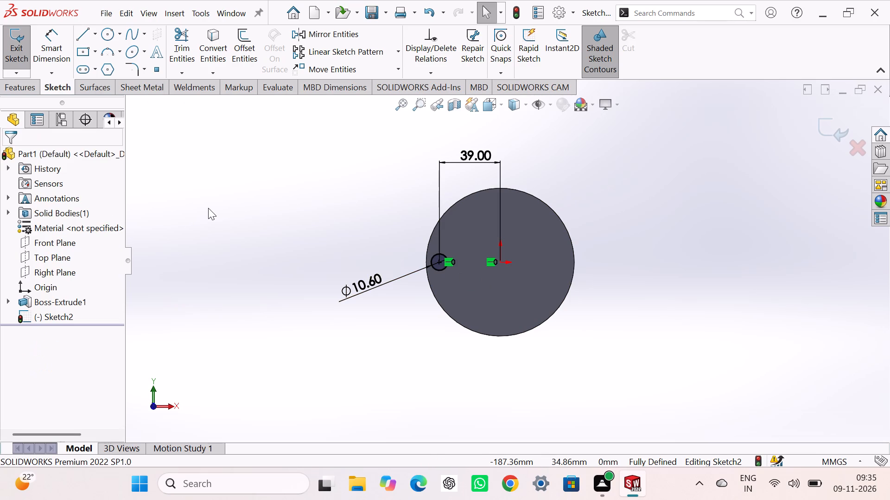
{"action": "left_click", "coordinate": [820, 130]}
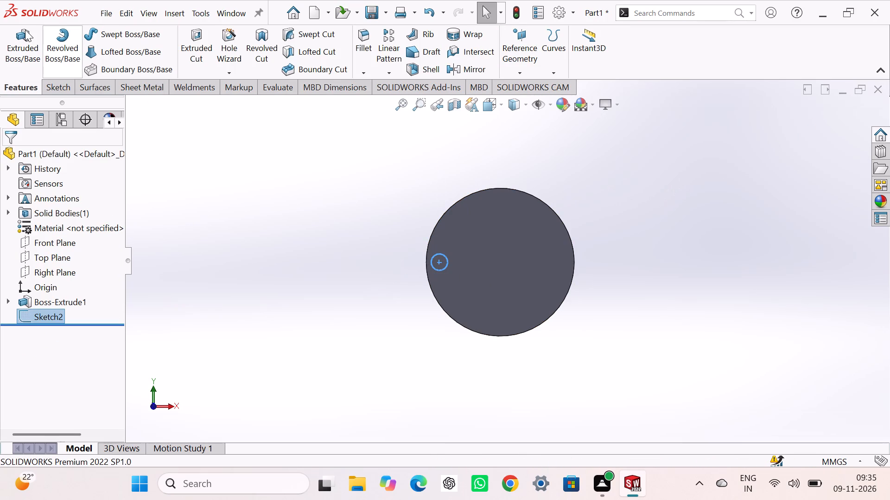
Extrude the 10.6 mm circle 10 mm outward from the disc's front face as a boss.
{"action": "left_click", "coordinate": [25, 30]}
{"action": "middle_click_drag", "start_coordinate": [270, 217], "coordinate": [266, 219]}
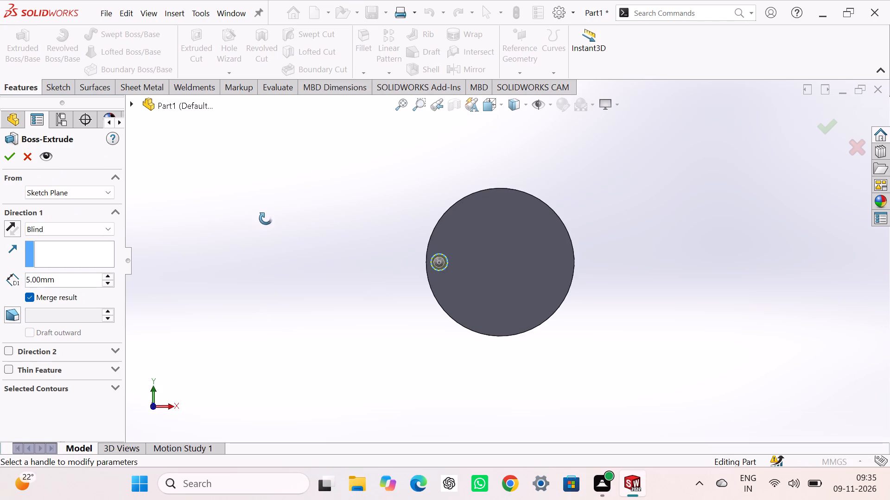
{"action": "middle_click_drag", "start_coordinate": [266, 219], "coordinate": [213, 249]}
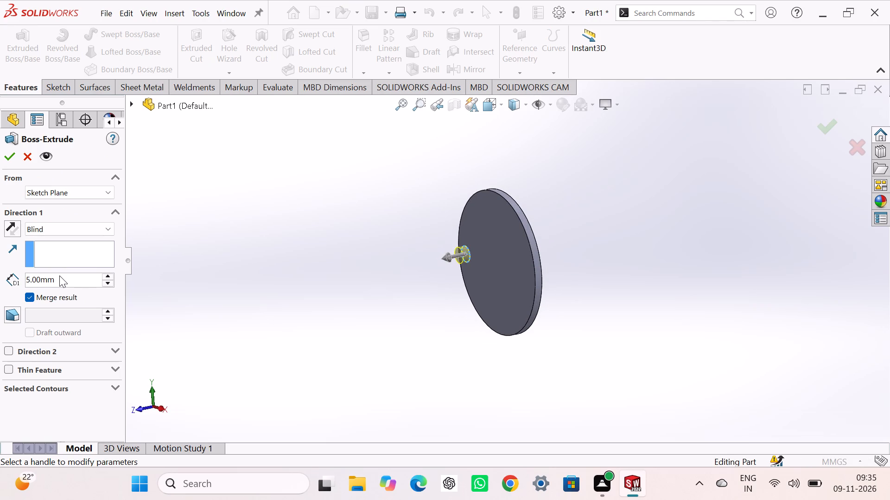
{"action": "double_click", "coordinate": [59, 276]}
{"action": "type", "text": "10"}
{"action": "key", "text": "Return"}
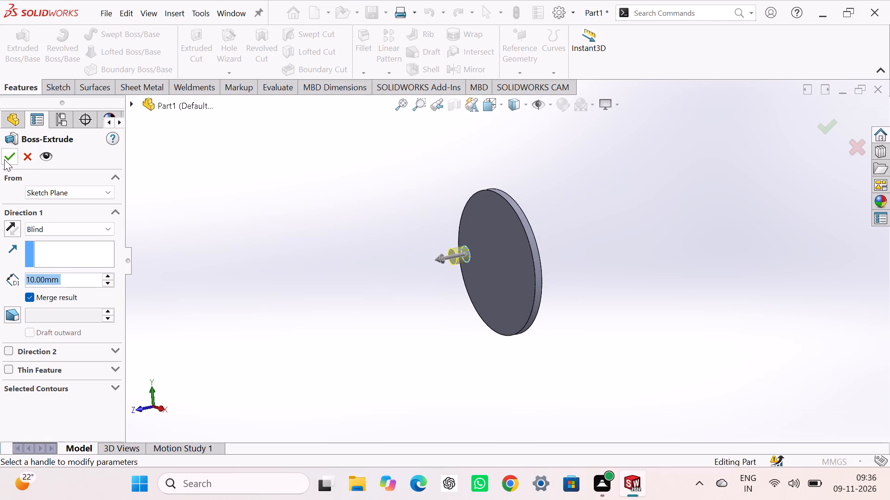
{"action": "left_click", "coordinate": [4, 159]}
{"action": "left_click", "coordinate": [254, 223]}
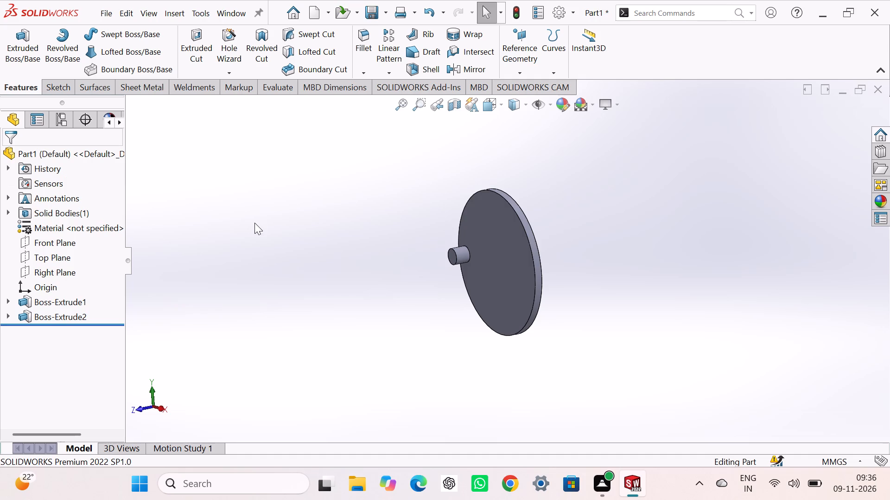
Start a sketch on the disc's front face and draw a circle of about 30.4 mm radius centred on the origin.
{"action": "left_click", "coordinate": [506, 266]}
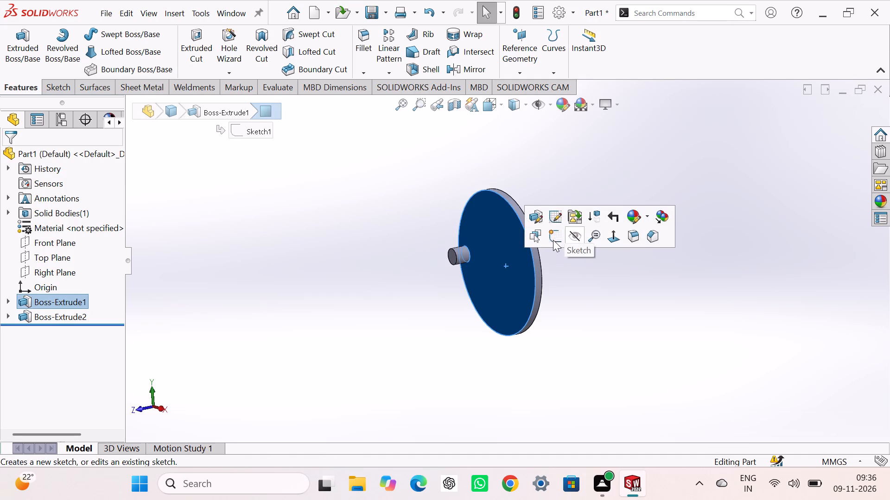
{"action": "left_click", "coordinate": [553, 240]}
{"action": "left_click", "coordinate": [228, 250]}
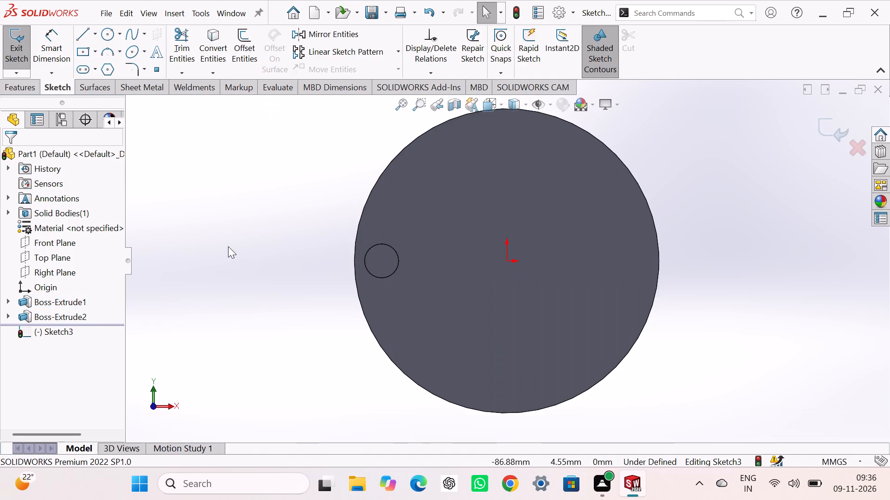
{"action": "scroll", "coordinate": [230, 246], "scroll_direction": "up", "scroll_amount": 1}
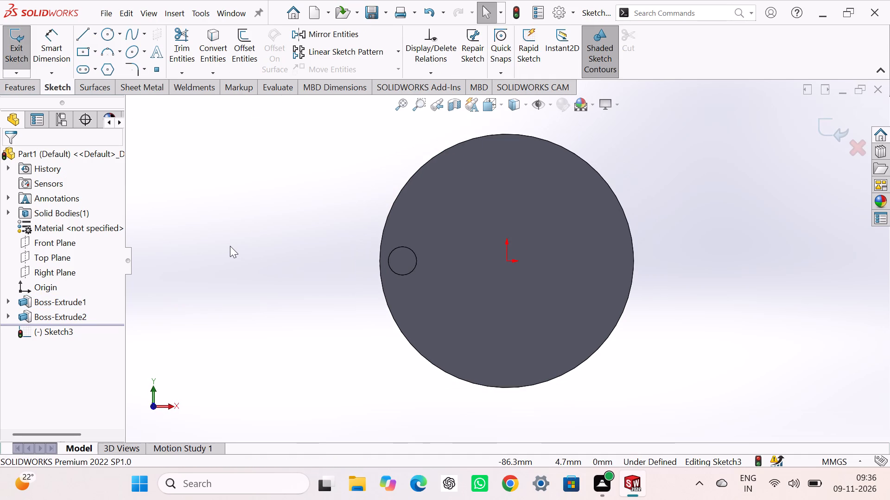
{"action": "left_click", "coordinate": [108, 36]}
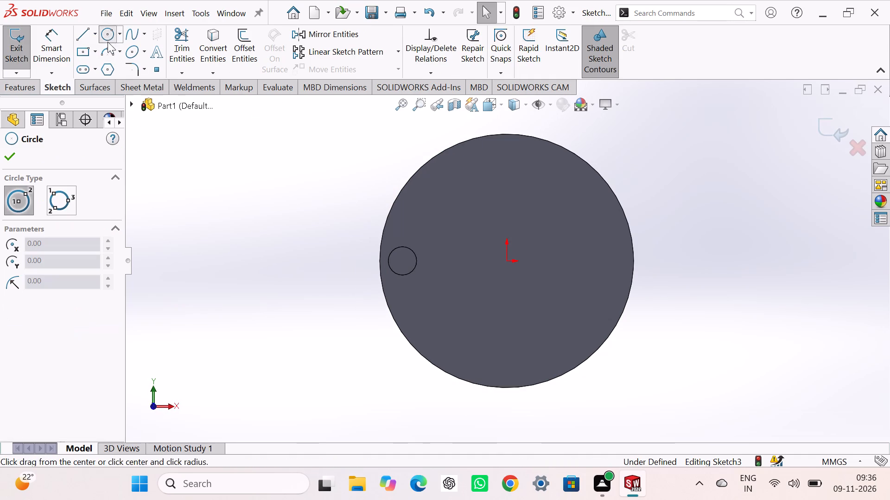
{"action": "left_click", "coordinate": [508, 261]}
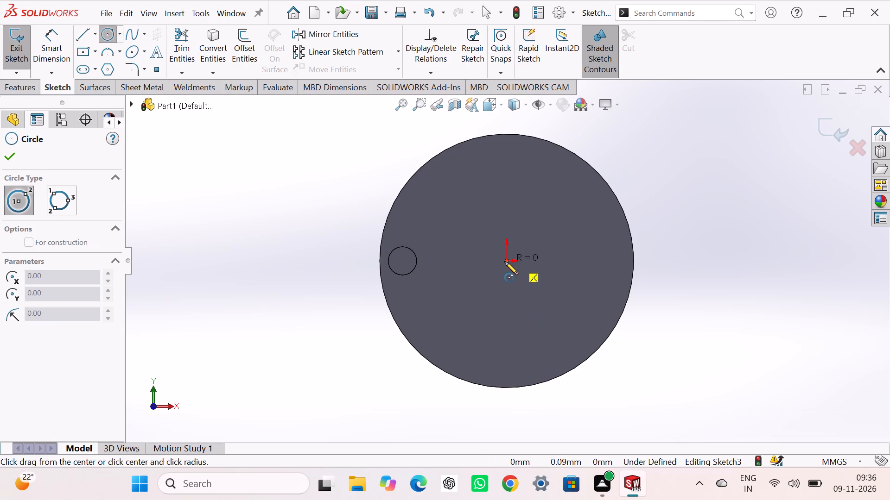
{"action": "left_click", "coordinate": [543, 333]}
{"action": "right_click", "coordinate": [215, 248]}
{"action": "left_click", "coordinate": [245, 262]}
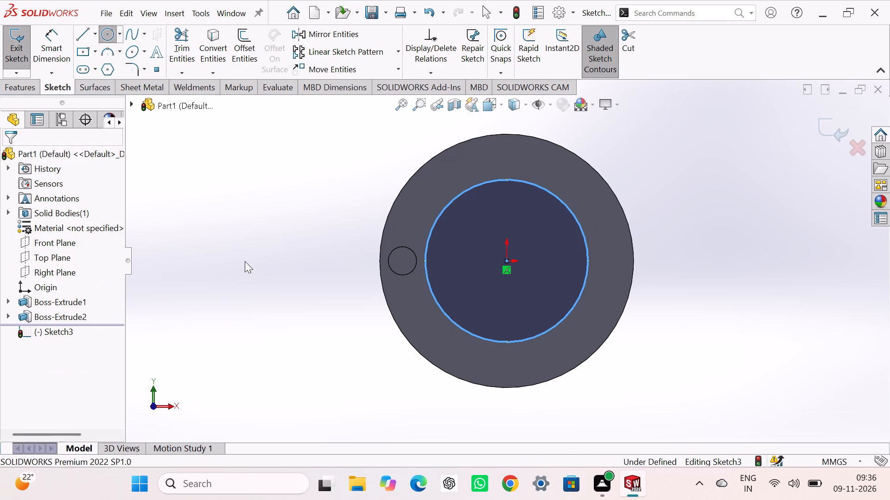
Dimension the central circle's diameter to 54 mm and close the sketch.
{"action": "right_click_drag", "start_coordinate": [258, 298], "coordinate": [259, 185]}
{"action": "left_click", "coordinate": [546, 332]}
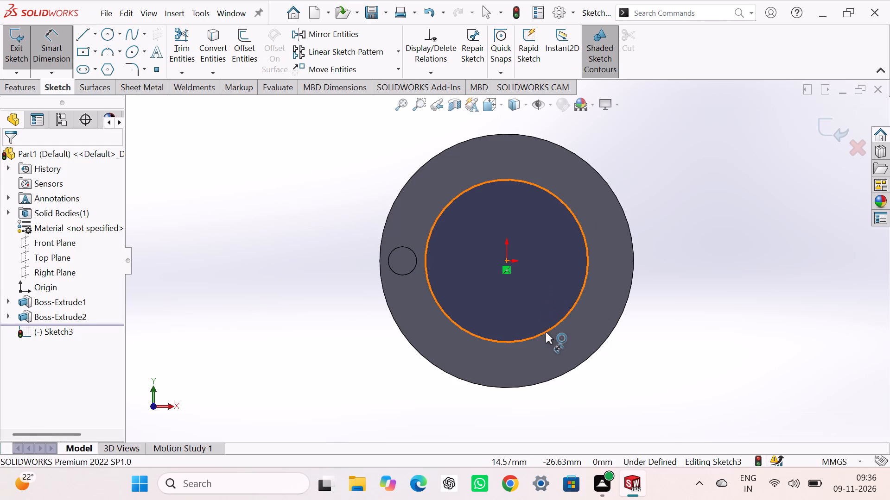
{"action": "left_click", "coordinate": [339, 370]}
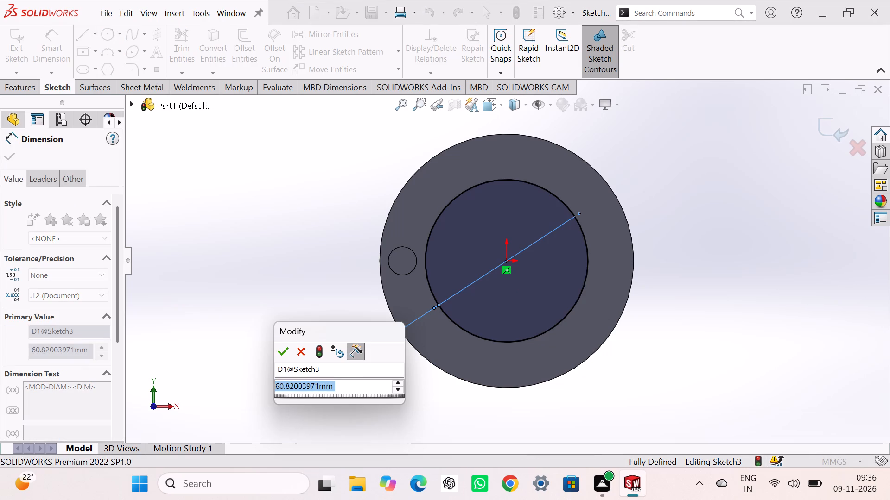
{"action": "type", "text": "27"}
{"action": "type", "text": "+2"}
{"action": "key", "text": "7"}
{"action": "key", "text": "Return"}
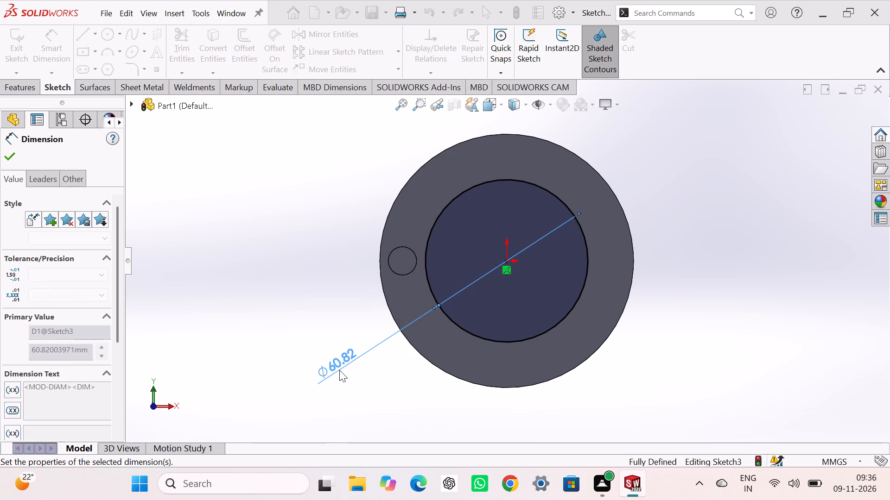
{"action": "left_click", "coordinate": [290, 314]}
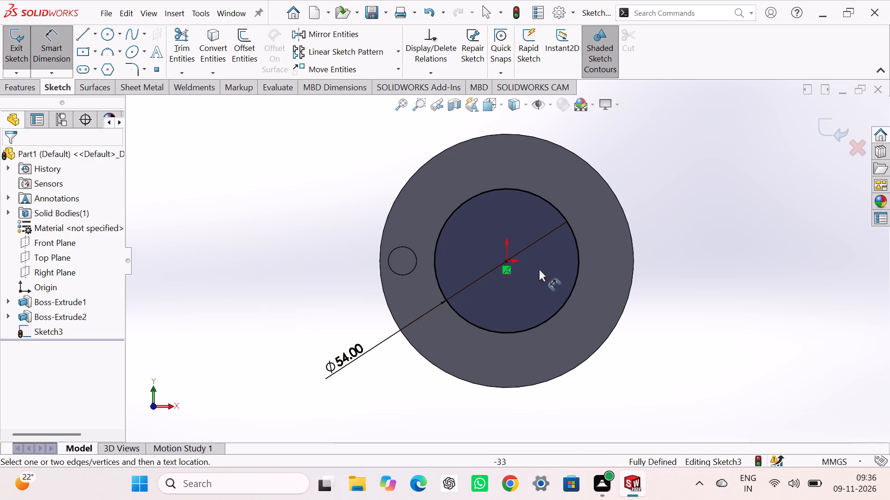
{"action": "left_click", "coordinate": [821, 124]}
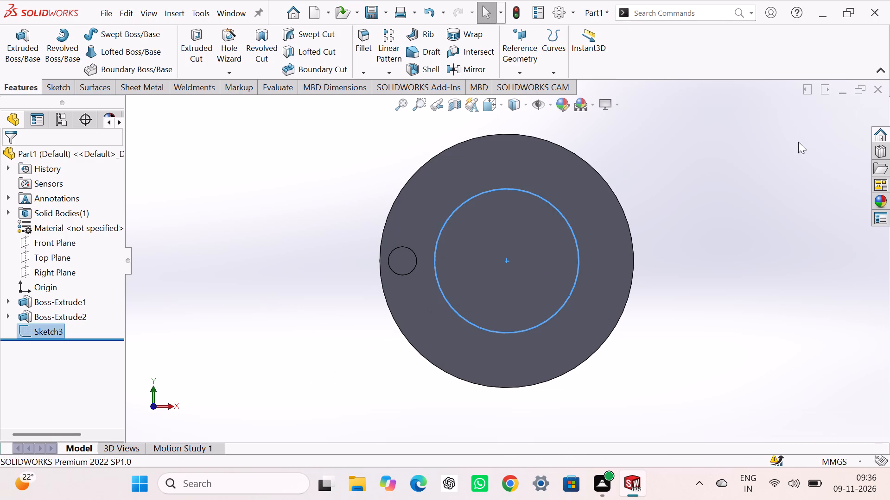
Extrude the 54 mm circle 10 mm outward from the disc's front face as a boss.
{"action": "middle_click_drag", "start_coordinate": [756, 170], "coordinate": [708, 240]}
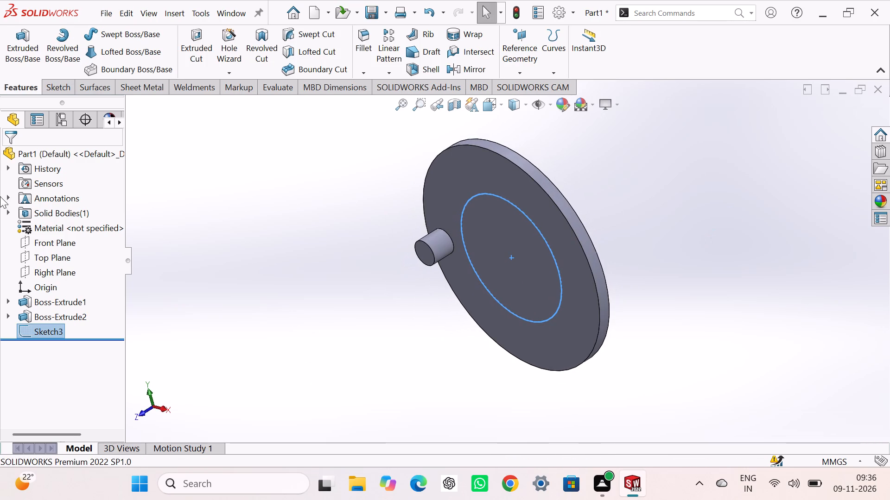
{"action": "left_click", "coordinate": [30, 40]}
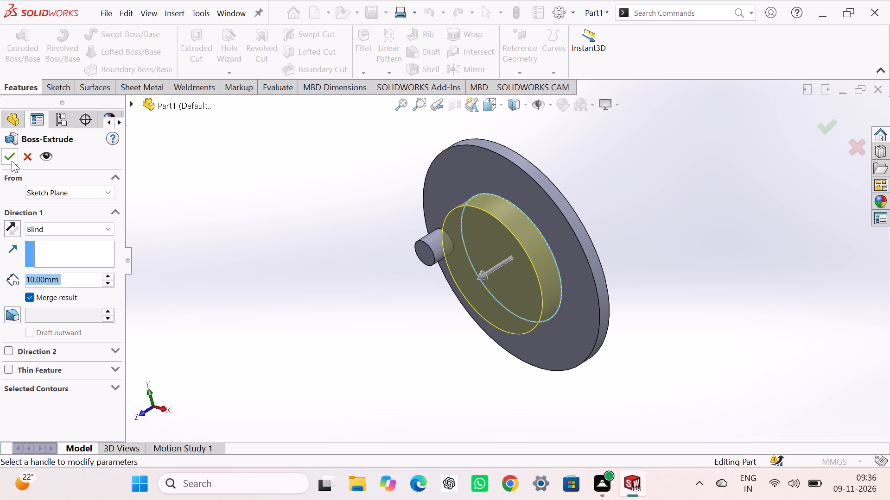
{"action": "left_click", "coordinate": [11, 159]}
{"action": "left_click", "coordinate": [203, 184]}
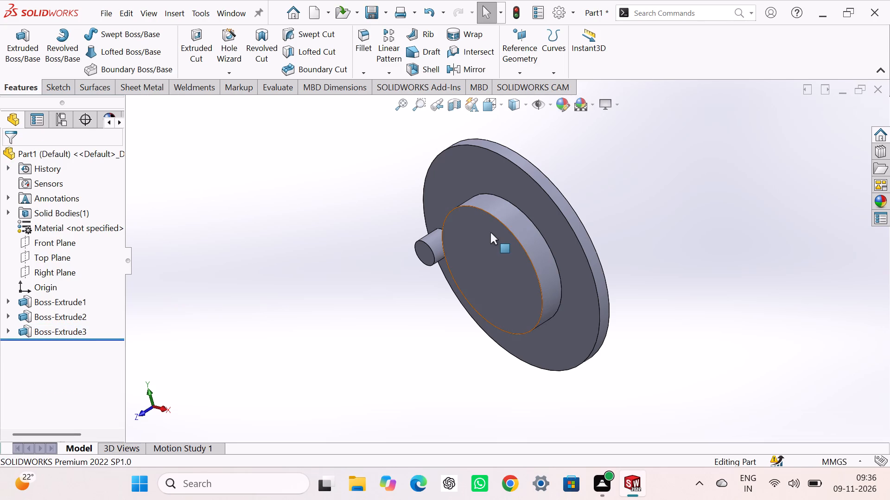
Start a sketch on the front face of the central boss and convert the boss's circular edge into a sketch entity.
{"action": "left_click", "coordinate": [490, 232]}
{"action": "left_click", "coordinate": [534, 208]}
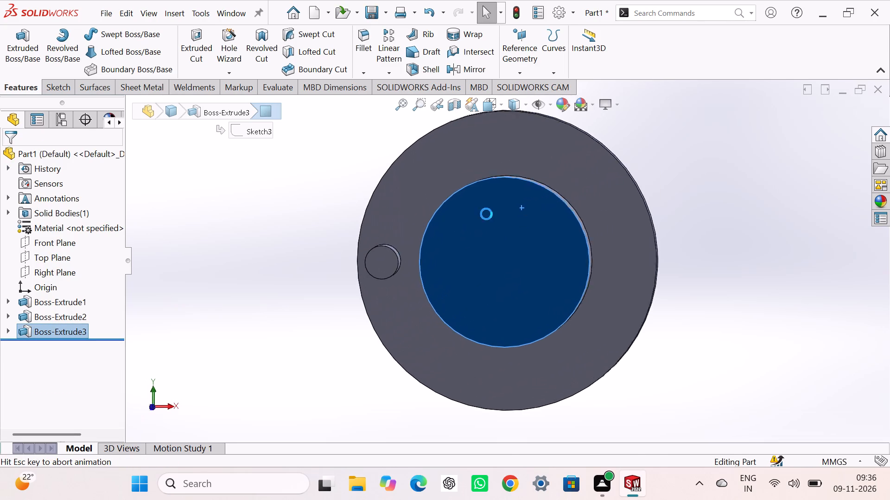
{"action": "left_click", "coordinate": [263, 200]}
{"action": "left_click", "coordinate": [435, 211]}
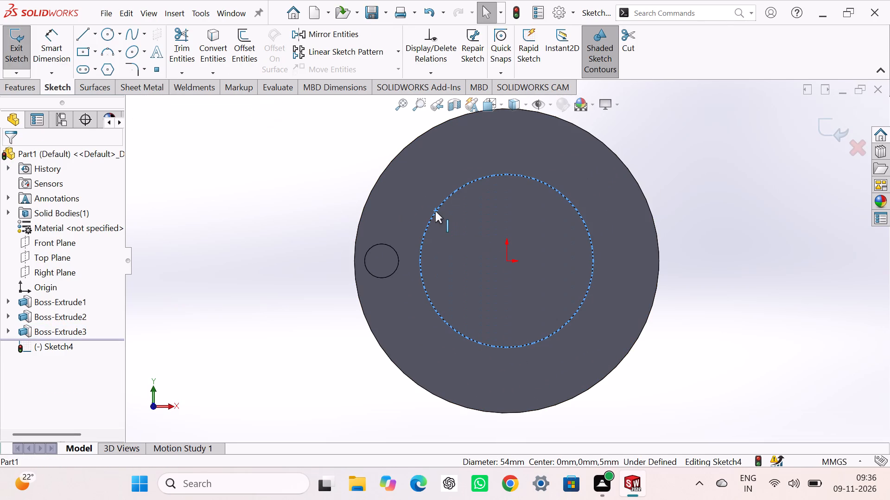
{"action": "left_click", "coordinate": [212, 42]}
{"action": "left_click", "coordinate": [203, 175]}
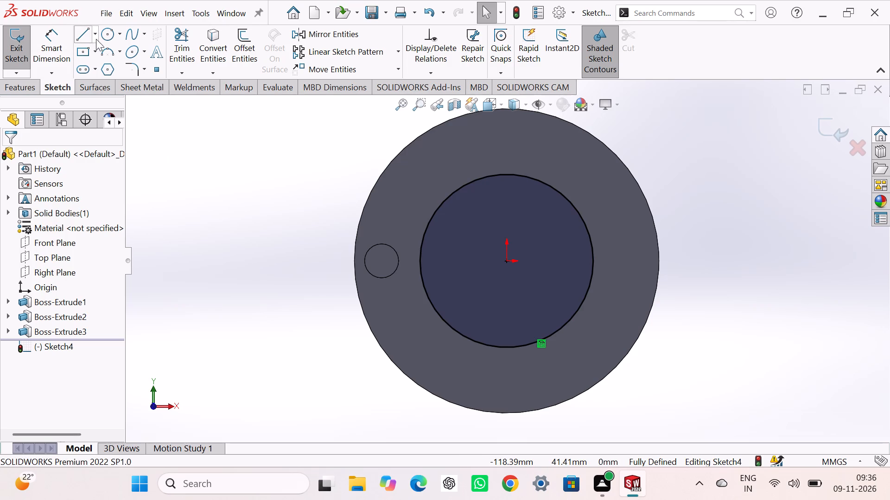
Draw a three-point arc of about 28.4 mm radius between two points on the converted circle's left side, bulging towards the origin.
{"action": "left_click", "coordinate": [106, 53]}
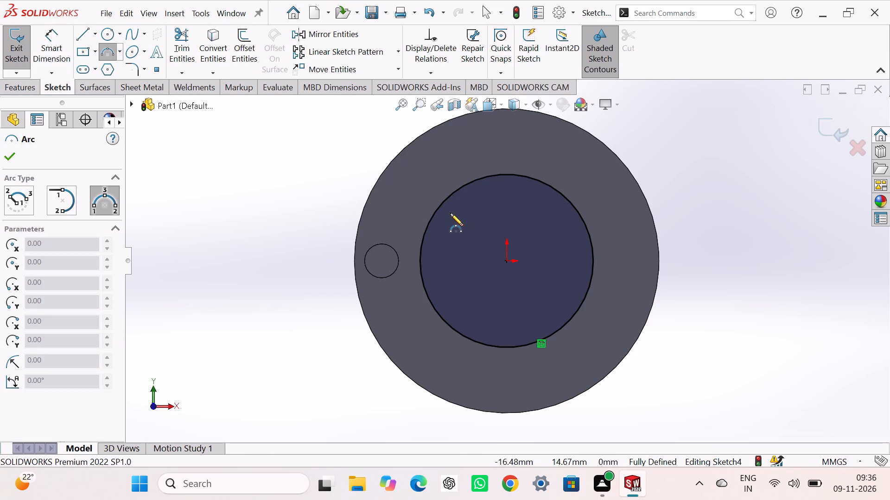
{"action": "left_click", "coordinate": [440, 208]}
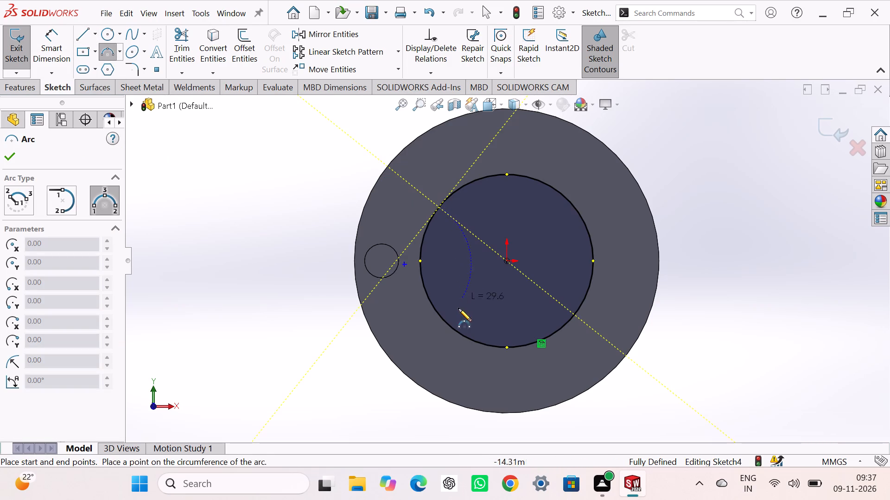
{"action": "left_click", "coordinate": [435, 307]}
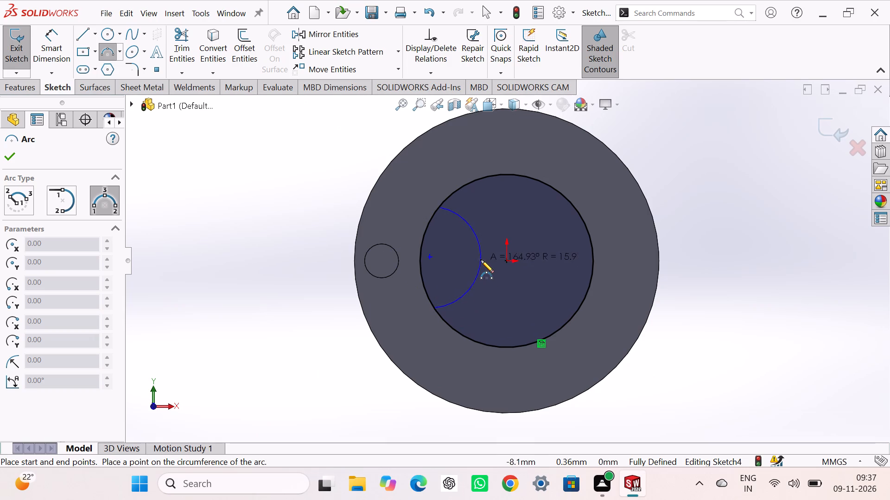
{"action": "left_click", "coordinate": [451, 262]}
{"action": "right_click", "coordinate": [254, 205]}
{"action": "left_click", "coordinate": [266, 217]}
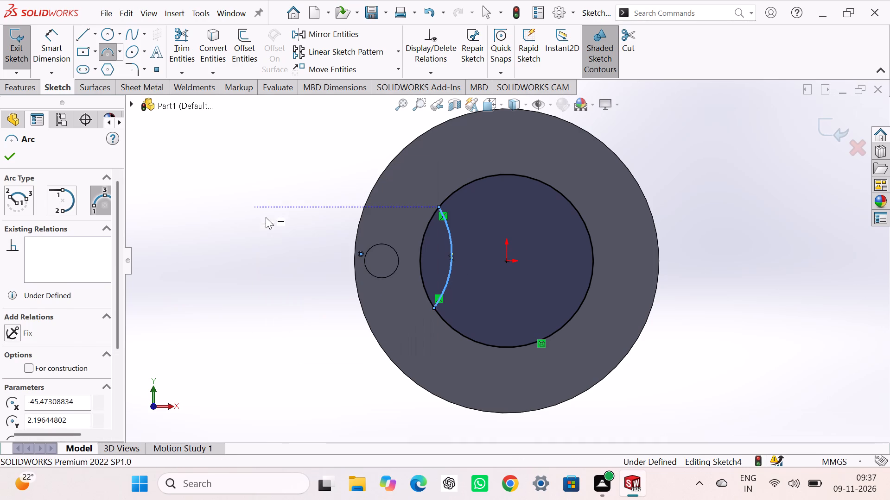
Dimension the arc's radius to 27 mm and leave the dimension command.
{"action": "right_click_drag", "start_coordinate": [245, 258], "coordinate": [245, 137]}
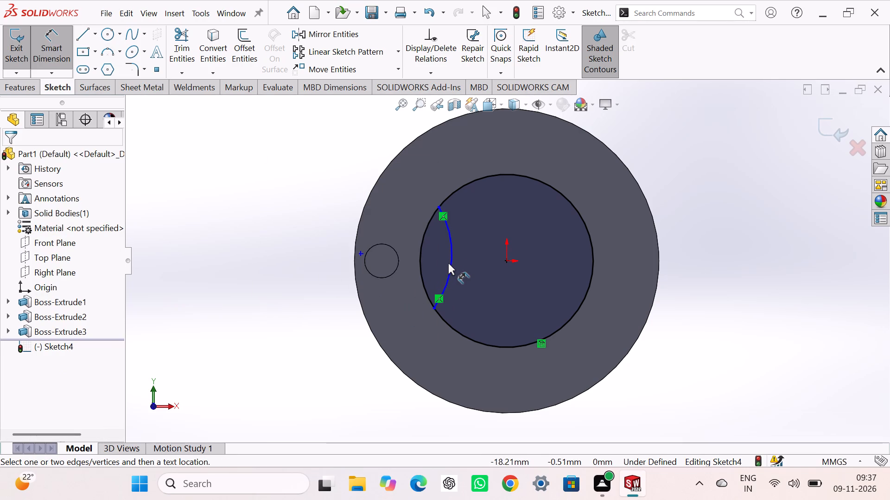
{"action": "left_click", "coordinate": [450, 261]}
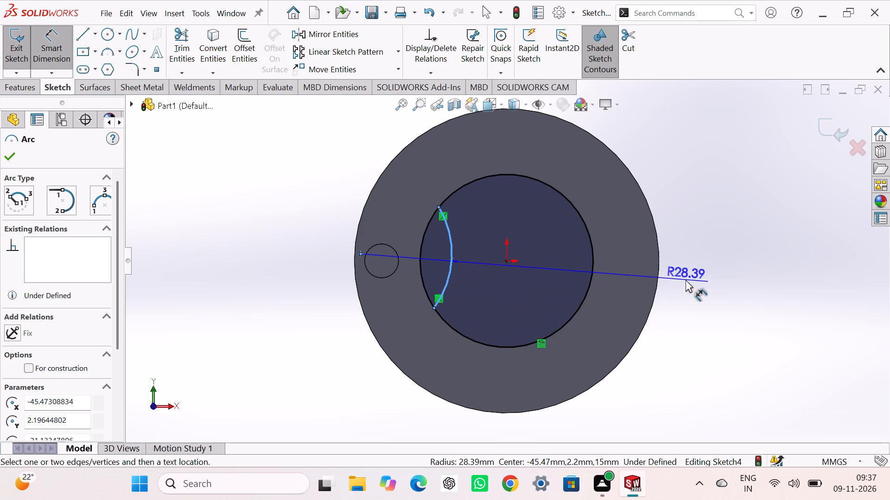
{"action": "left_click", "coordinate": [686, 278]}
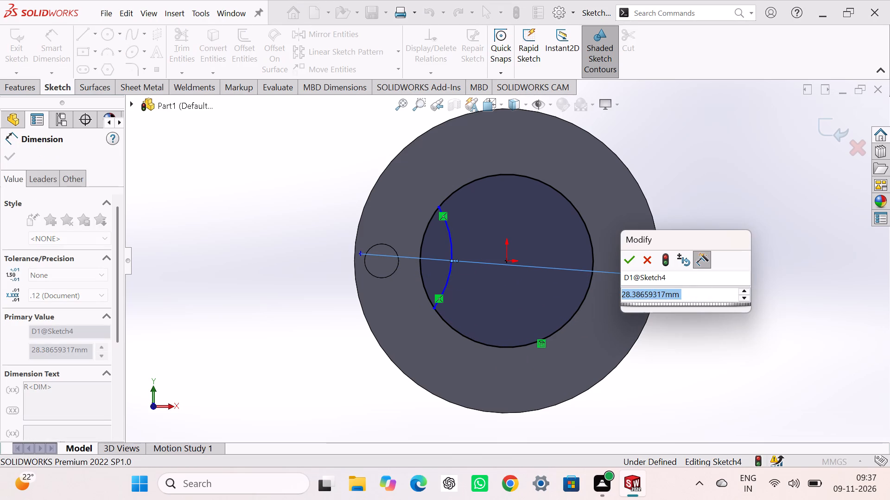
{"action": "type", "text": "27"}
{"action": "key", "text": "Return"}
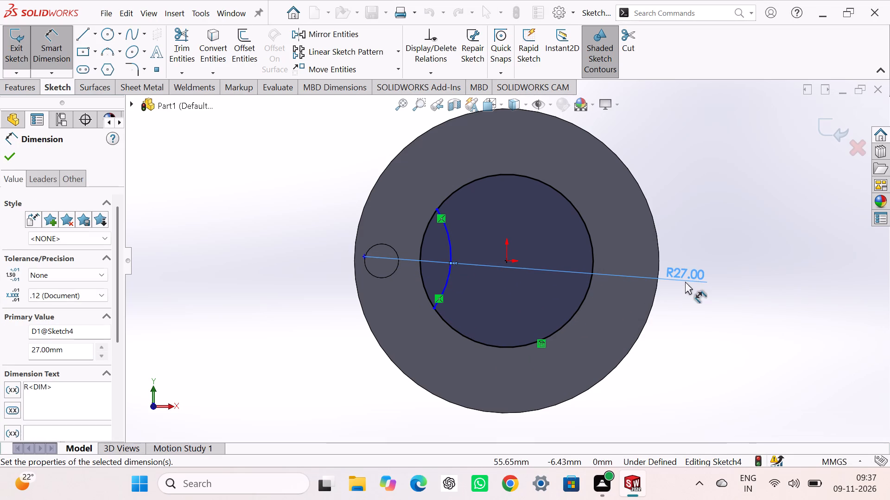
{"action": "left_click", "coordinate": [709, 211]}
{"action": "right_click", "coordinate": [709, 211]}
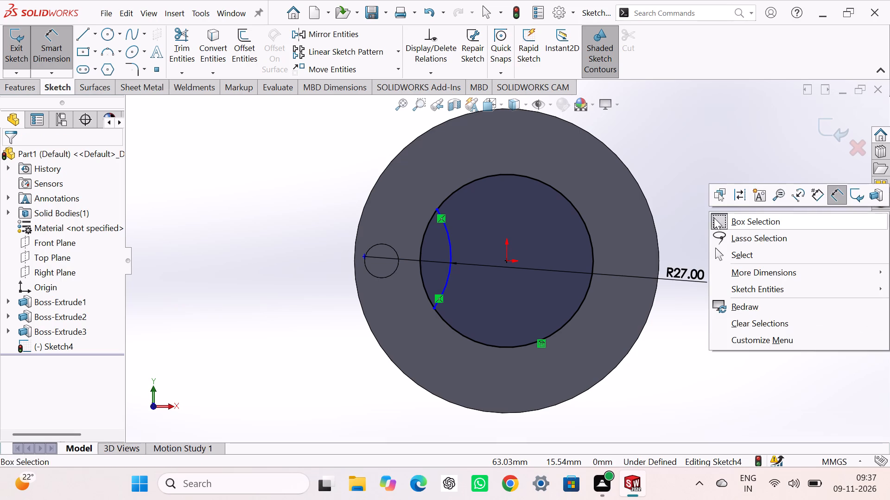
{"action": "left_click", "coordinate": [735, 252]}
{"action": "left_click", "coordinate": [734, 237]}
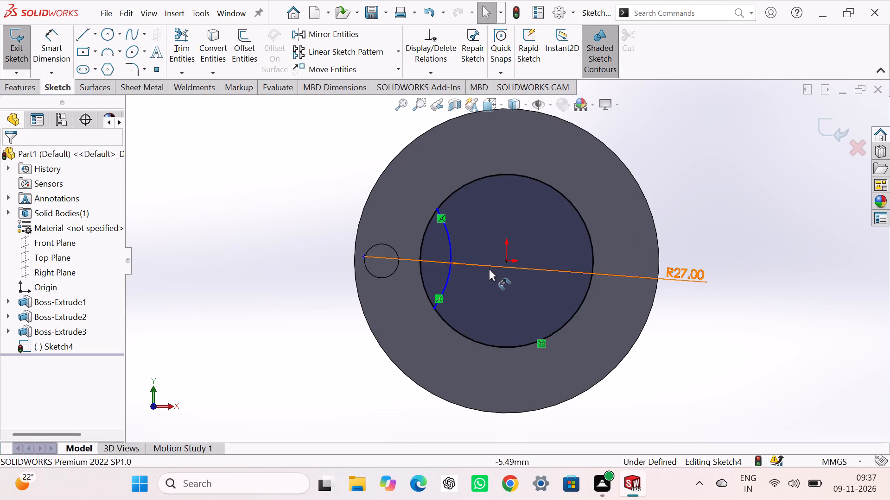
Add a Horizontal relation between the arc's centre point and the origin.
{"action": "left_click", "coordinate": [506, 259]}
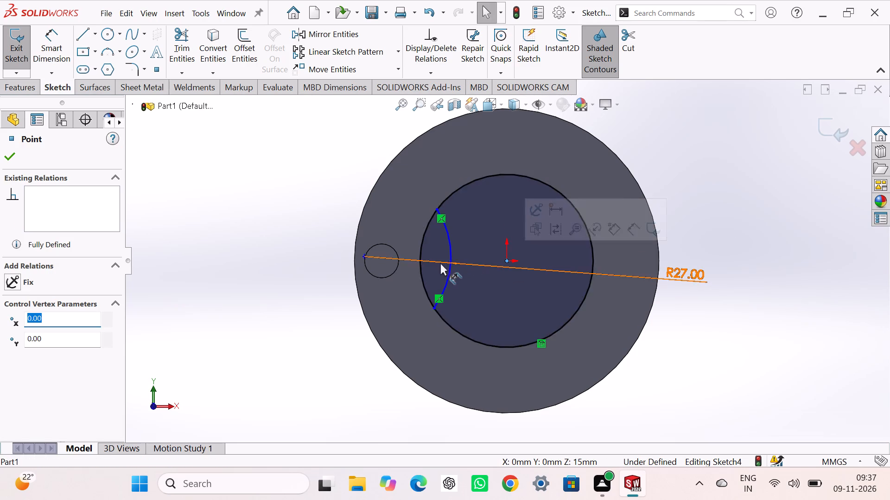
{"action": "left_click", "coordinate": [364, 257], "text": "ctrl"}
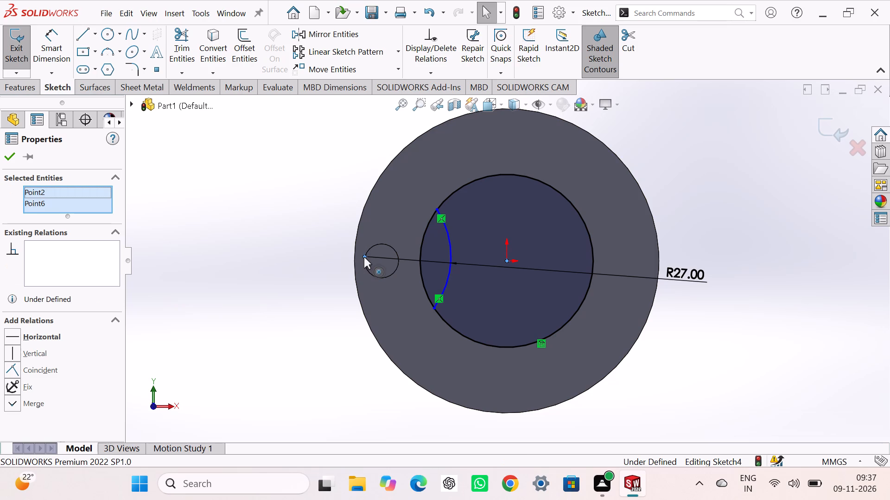
{"action": "left_click", "coordinate": [11, 338]}
{"action": "left_click", "coordinate": [262, 266]}
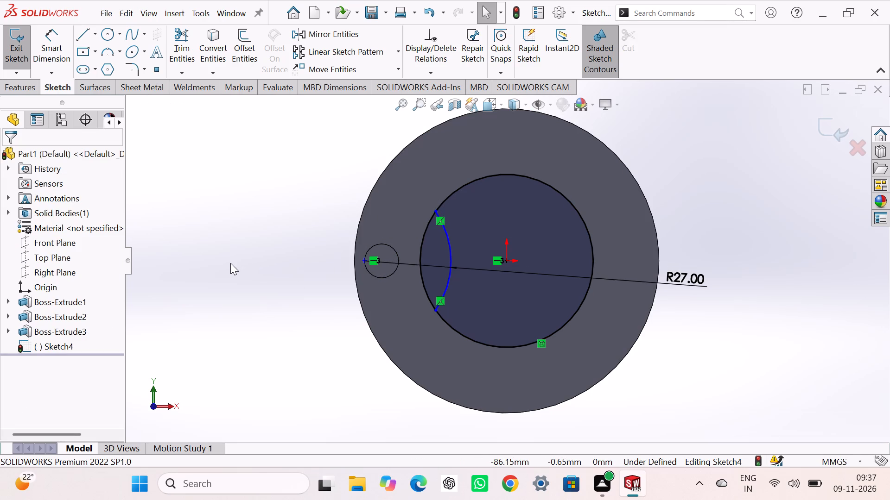
{"action": "right_click", "coordinate": [224, 287]}
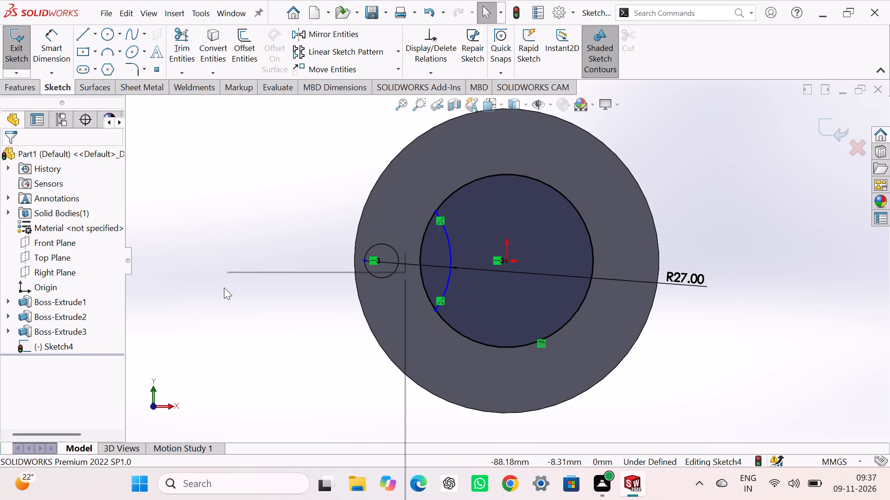
Trim away the converted circle outside the arc, keeping the lens-shaped profile, and leave the Trim command.
{"action": "left_click", "coordinate": [183, 249]}
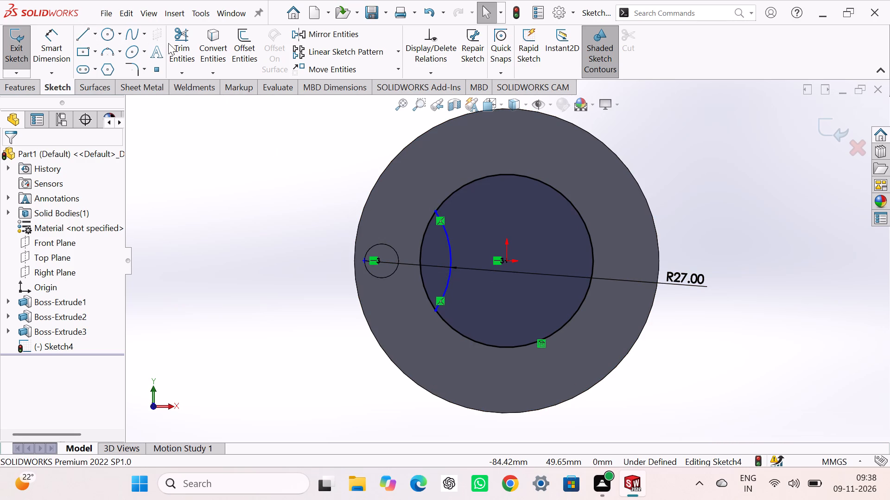
{"action": "left_click", "coordinate": [181, 37]}
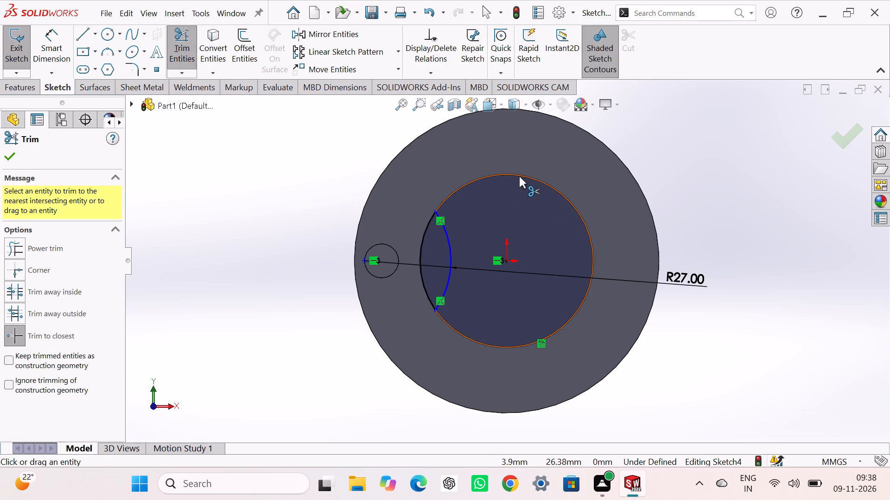
{"action": "left_click", "coordinate": [519, 176]}
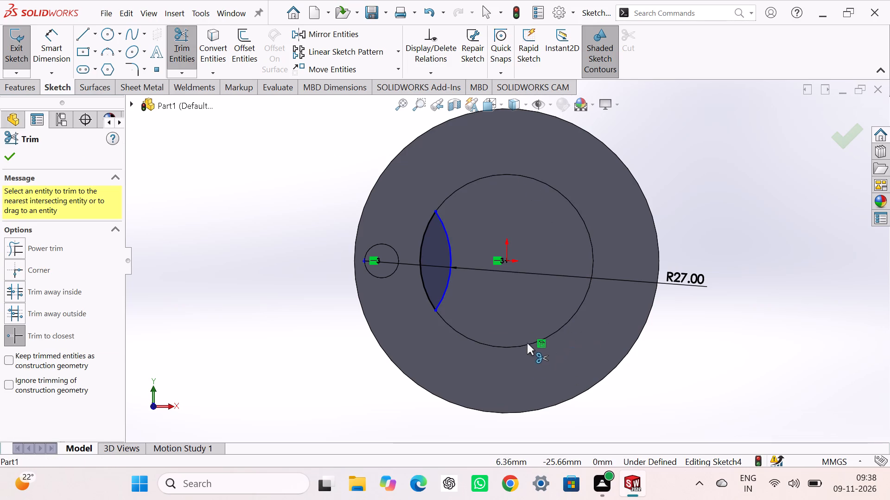
{"action": "right_click", "coordinate": [723, 320]}
{"action": "left_click", "coordinate": [726, 349]}
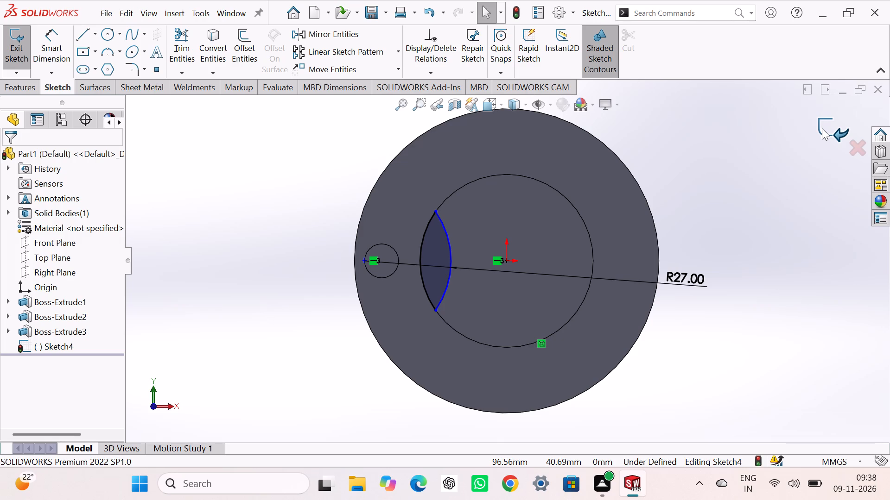
Add a Horizontal relation between the arc's midpoint and the origin.
{"action": "left_click", "coordinate": [451, 262]}
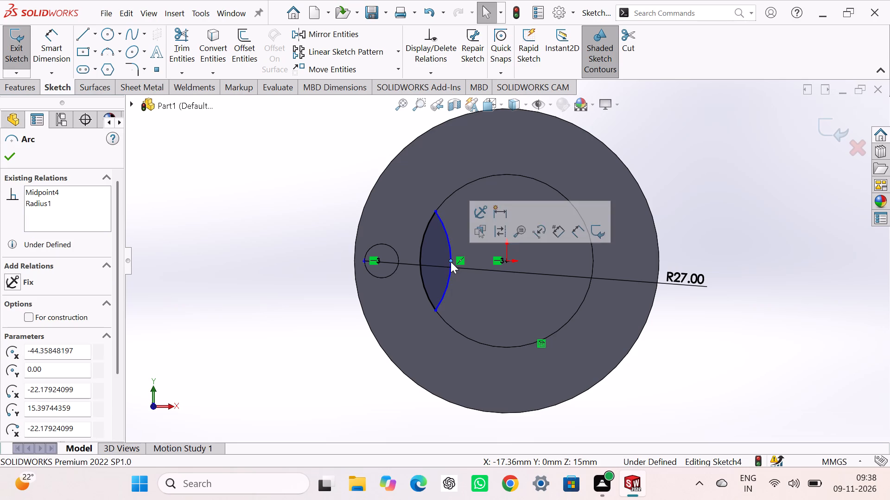
{"action": "left_click", "coordinate": [506, 261], "text": "ctrl"}
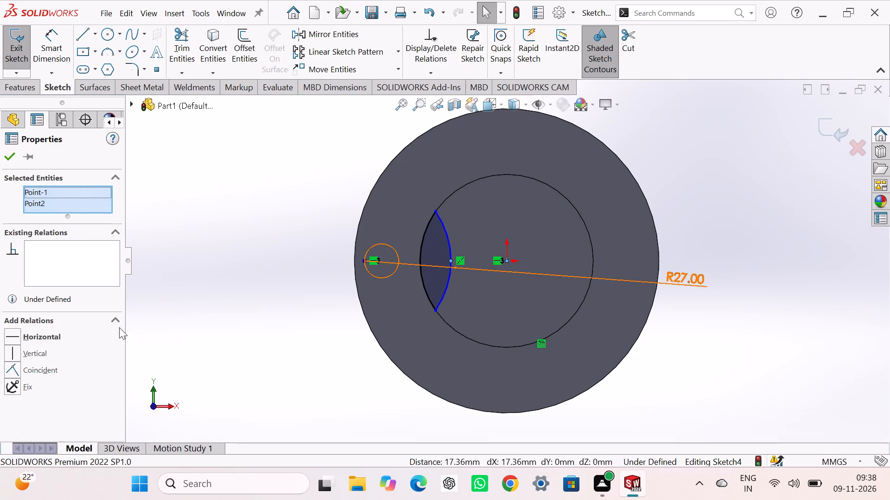
{"action": "left_click", "coordinate": [53, 337]}
{"action": "left_click", "coordinate": [195, 236]}
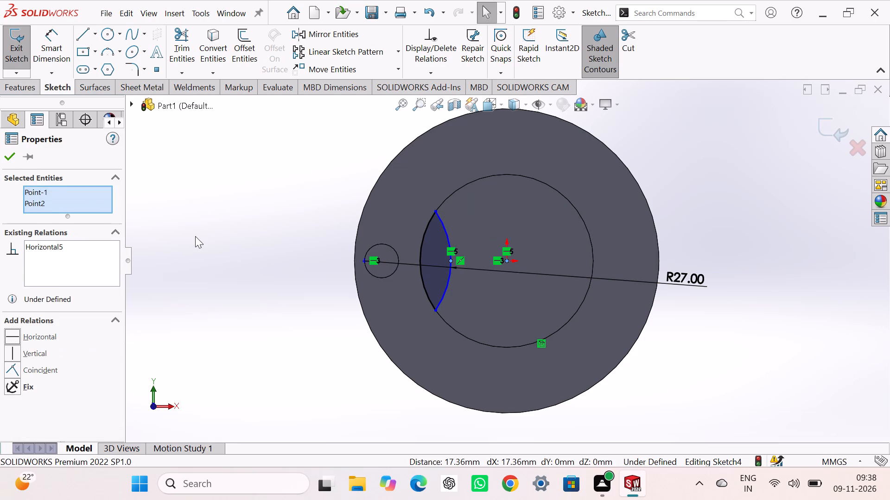
{"action": "double_click", "coordinate": [195, 236]}
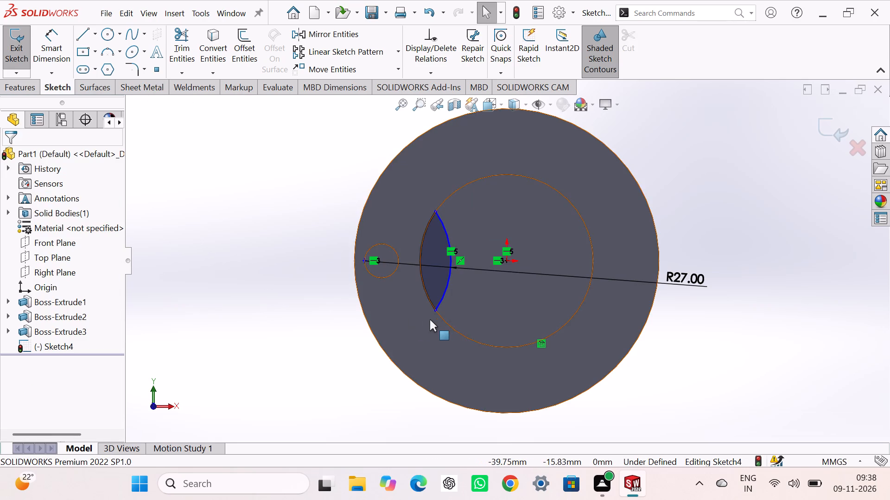
Make both endpoints of the 27 mm arc coincident with the boss's circular edge and exit the sketch.
{"action": "left_click", "coordinate": [436, 310]}
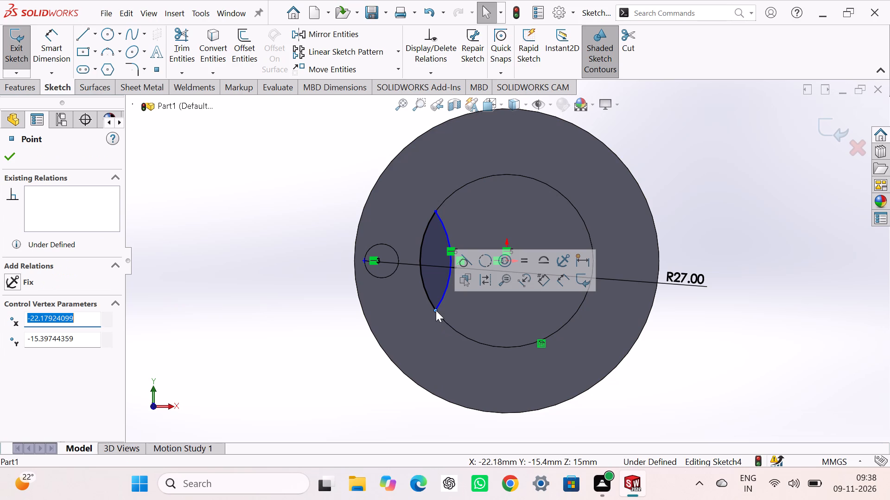
{"action": "left_click", "coordinate": [437, 316], "text": "ctrl"}
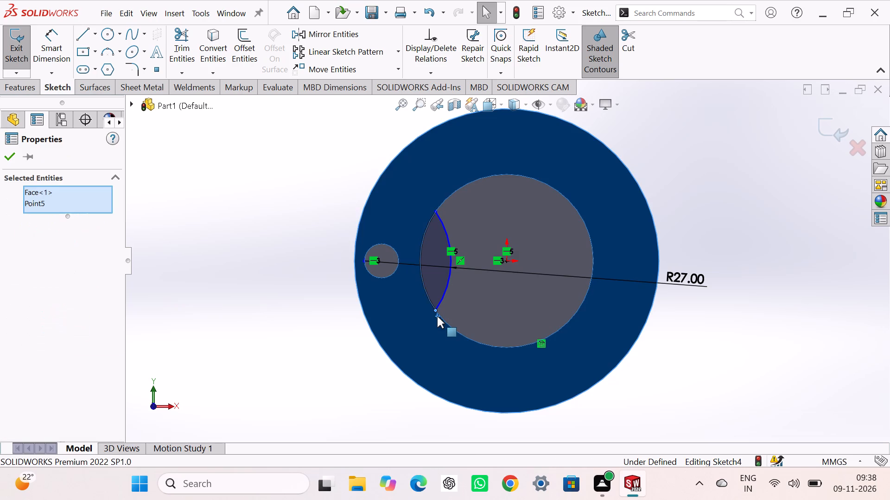
{"action": "left_click", "coordinate": [431, 322], "text": "ctrl"}
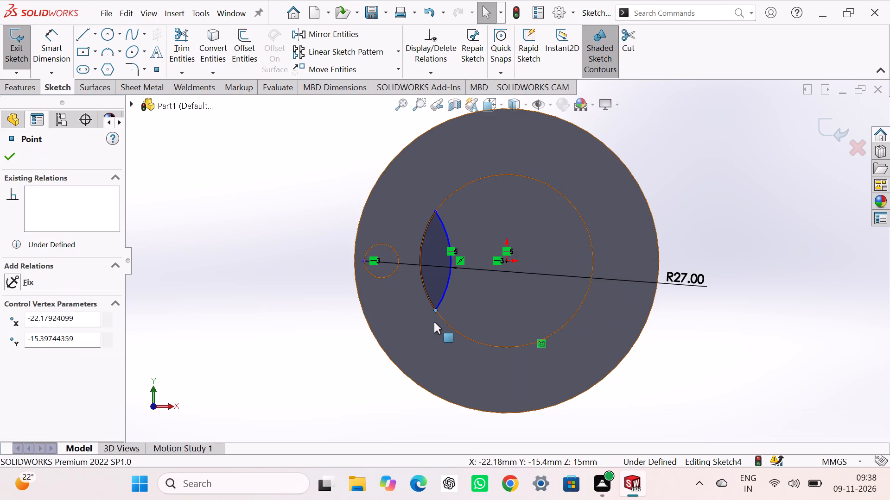
{"action": "left_click", "coordinate": [445, 321], "text": "ctrl"}
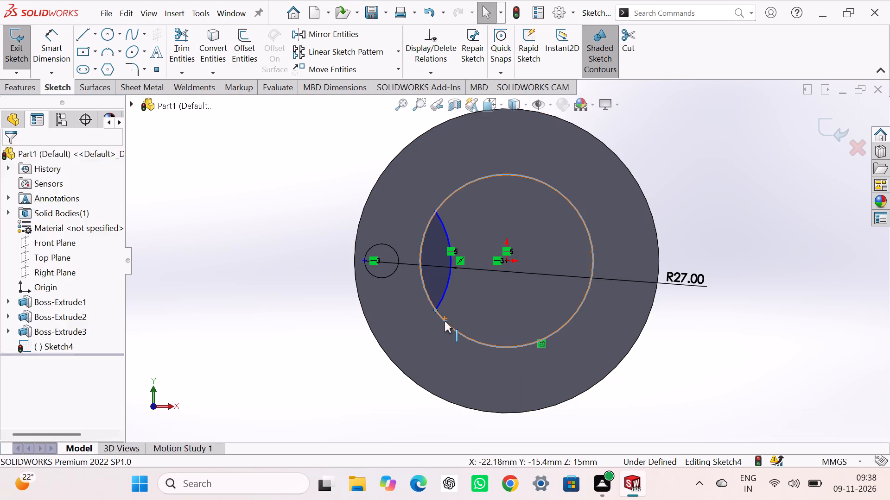
{"action": "left_click", "coordinate": [43, 349]}
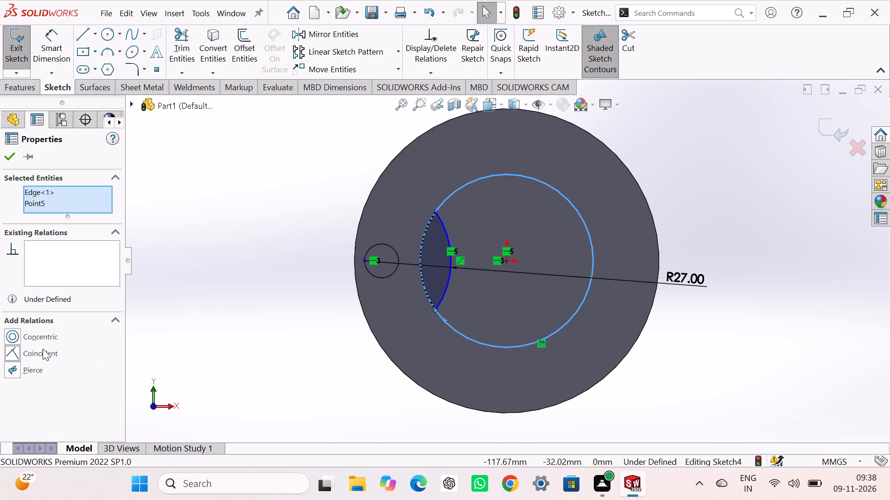
{"action": "left_click", "coordinate": [220, 312]}
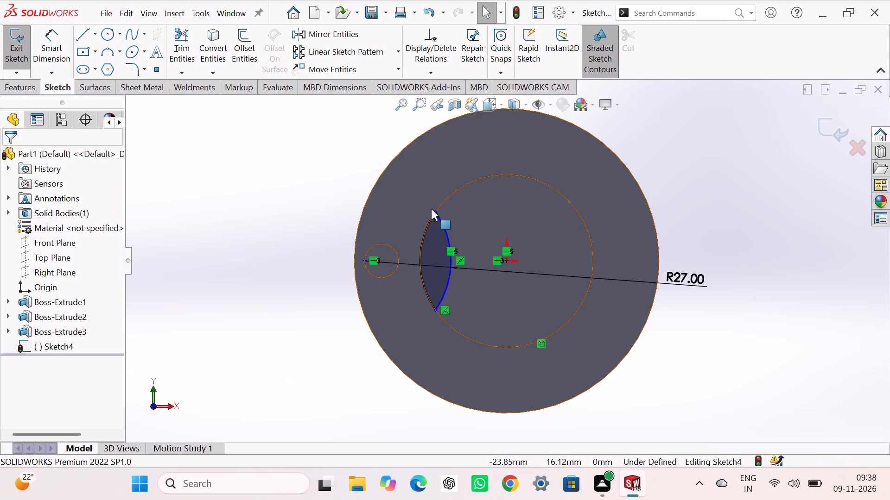
{"action": "left_click", "coordinate": [437, 213]}
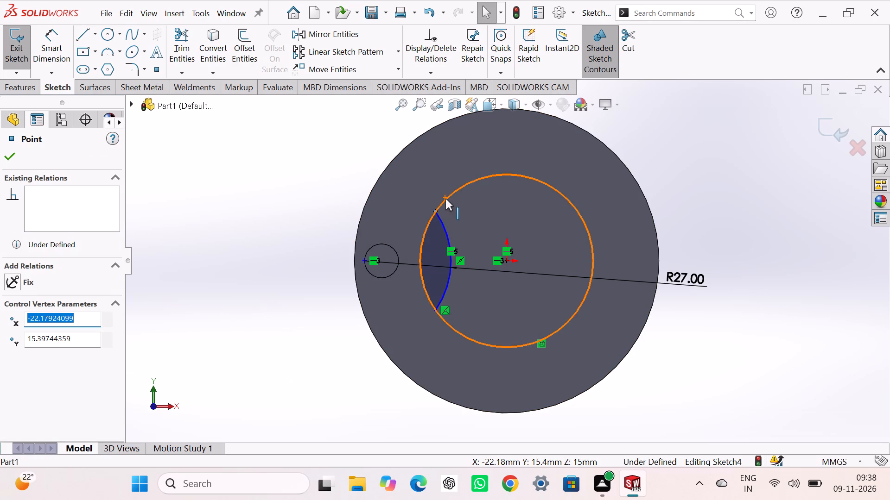
{"action": "left_click", "coordinate": [445, 199], "text": "ctrl"}
{"action": "left_click", "coordinate": [12, 355]}
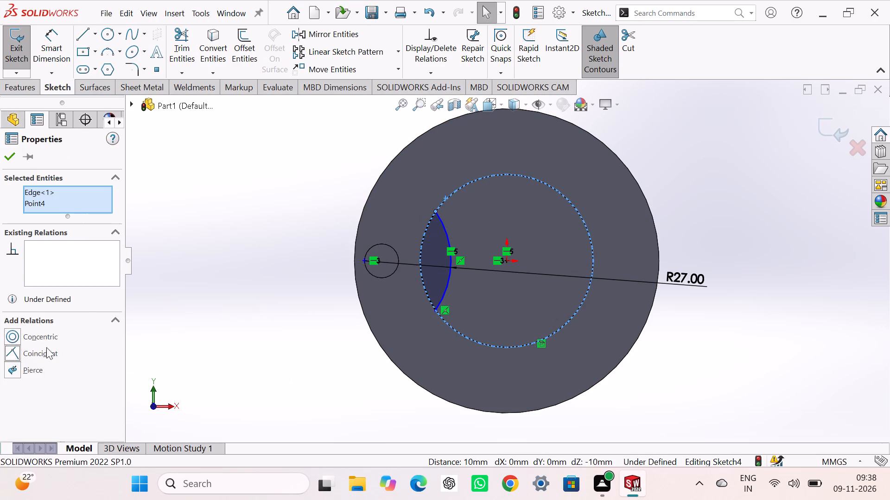
{"action": "left_click", "coordinate": [305, 269]}
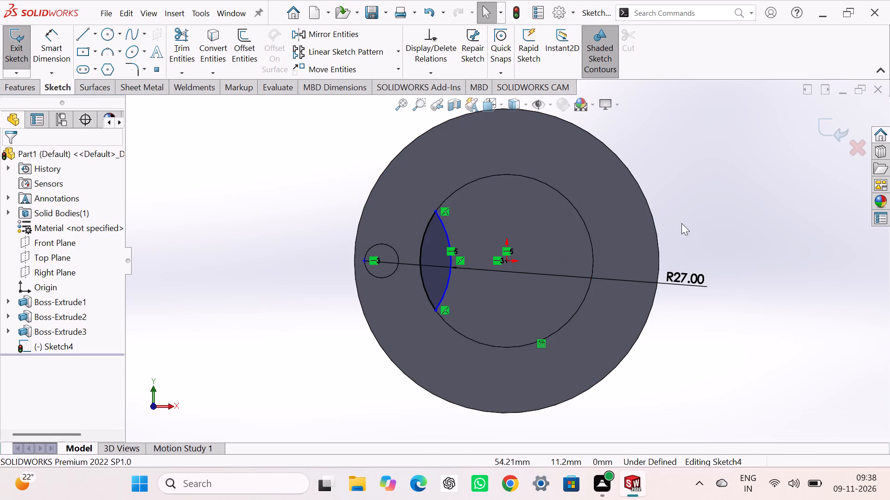
{"action": "left_click", "coordinate": [714, 208]}
{"action": "left_click", "coordinate": [832, 120]}
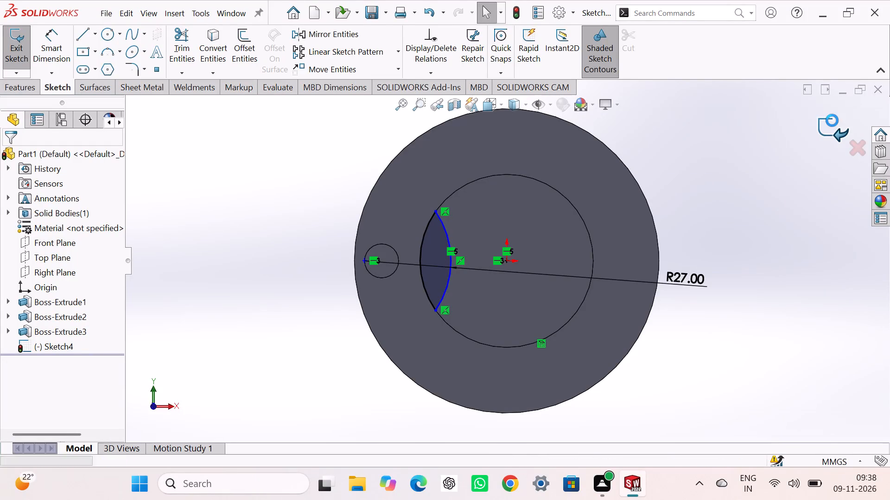
Cut-extrude the lens-shaped profile into the boss with a blind depth of 10 mm.
{"action": "middle_click_drag", "start_coordinate": [752, 188], "coordinate": [745, 240]}
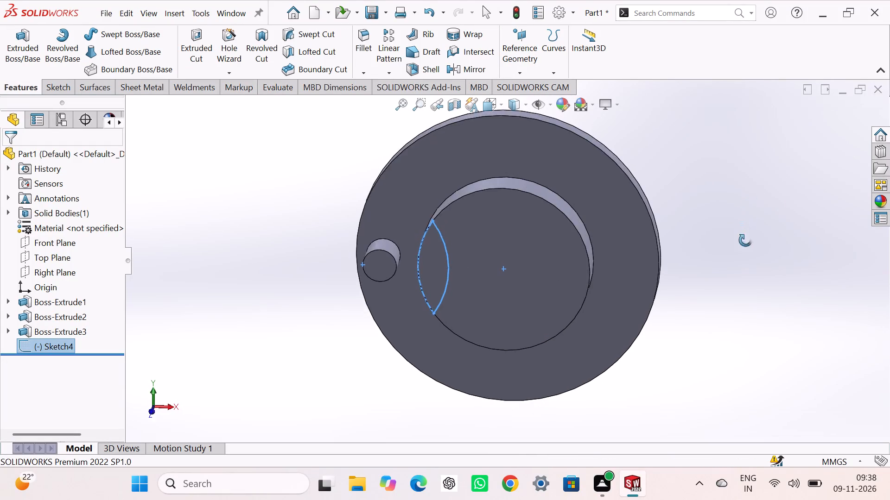
{"action": "middle_click_drag", "start_coordinate": [745, 240], "coordinate": [775, 257]}
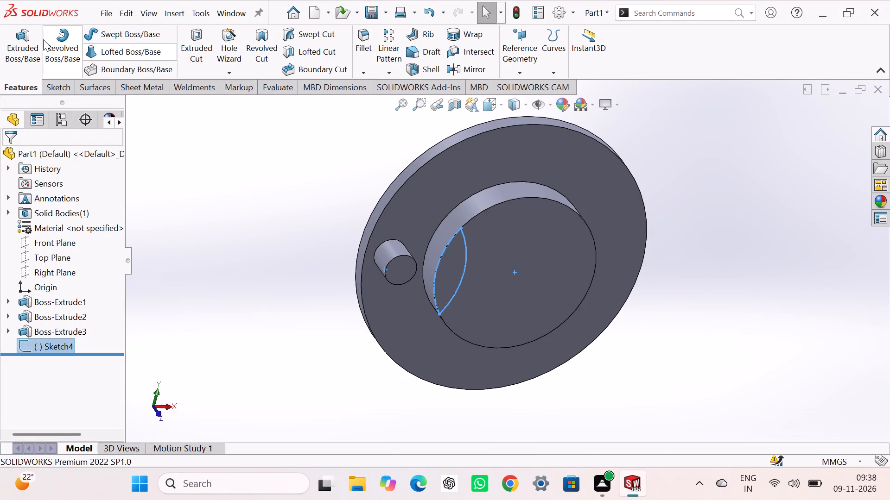
{"action": "left_click", "coordinate": [202, 38]}
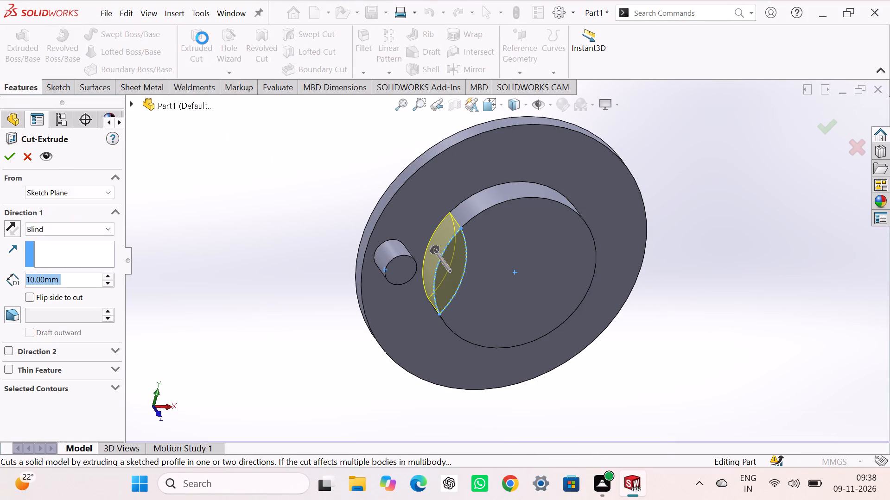
{"action": "left_click", "coordinate": [9, 154]}
{"action": "left_click", "coordinate": [223, 164]}
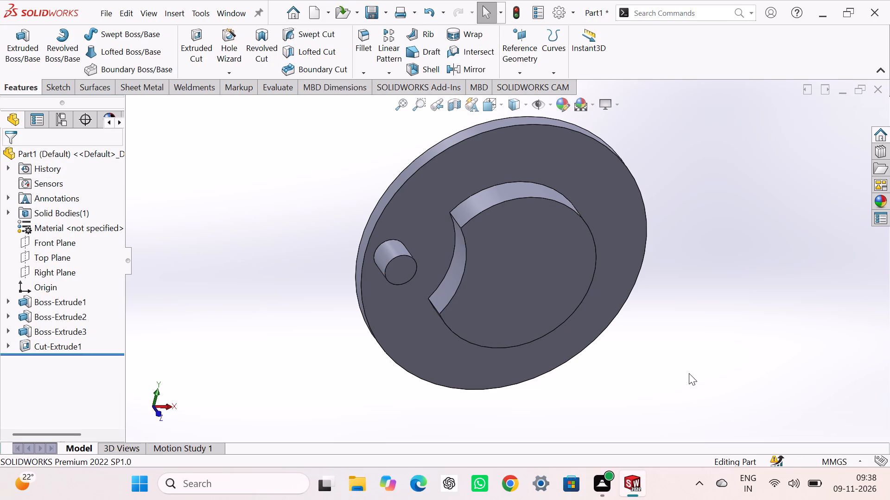
Start a sketch on the boss's front face and draw a circle about 16.7 mm in diameter centred on the origin.
{"action": "middle_click_drag", "start_coordinate": [689, 373], "coordinate": [674, 351]}
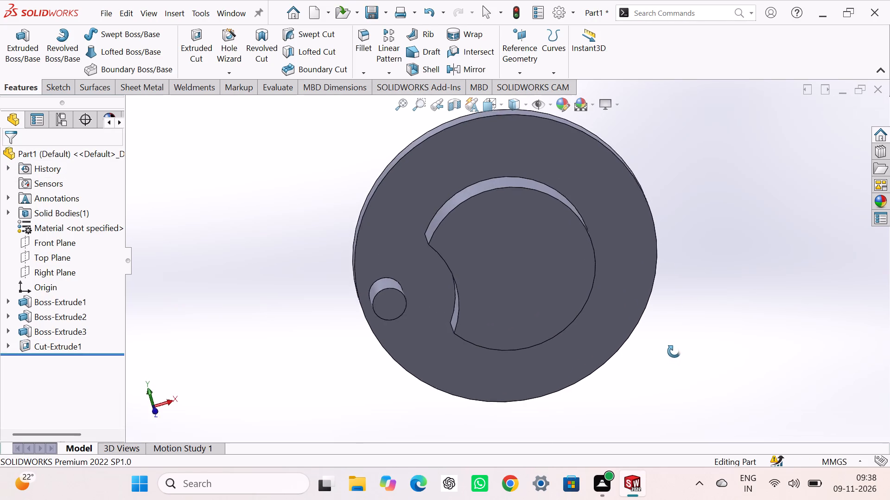
{"action": "middle_click_drag", "start_coordinate": [674, 351], "coordinate": [669, 356]}
{"action": "key", "text": "ctrl+7"}
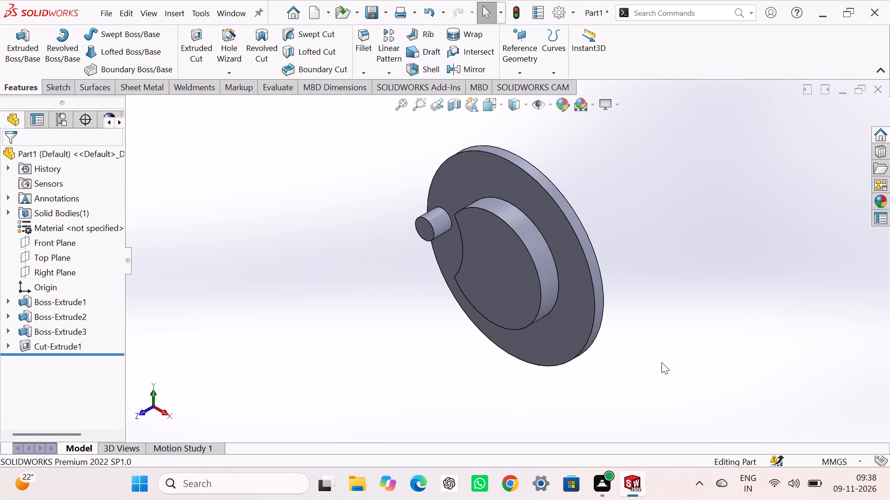
{"action": "left_click", "coordinate": [681, 327]}
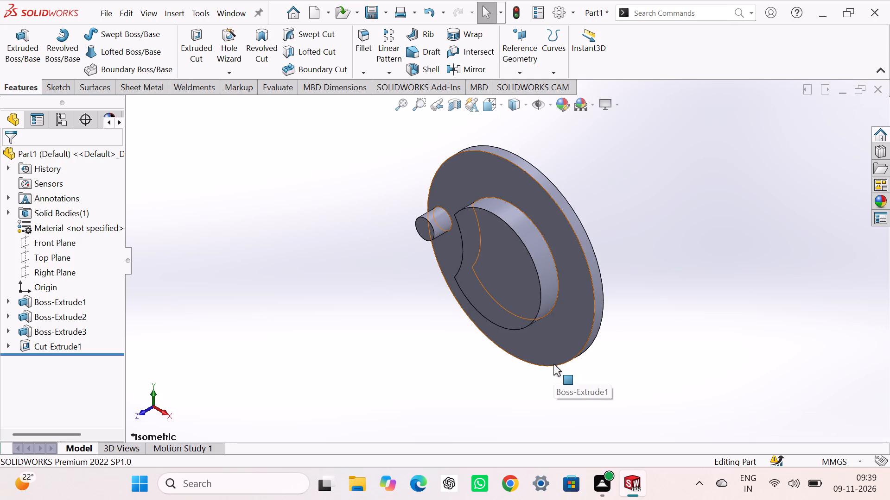
{"action": "left_click", "coordinate": [482, 272]}
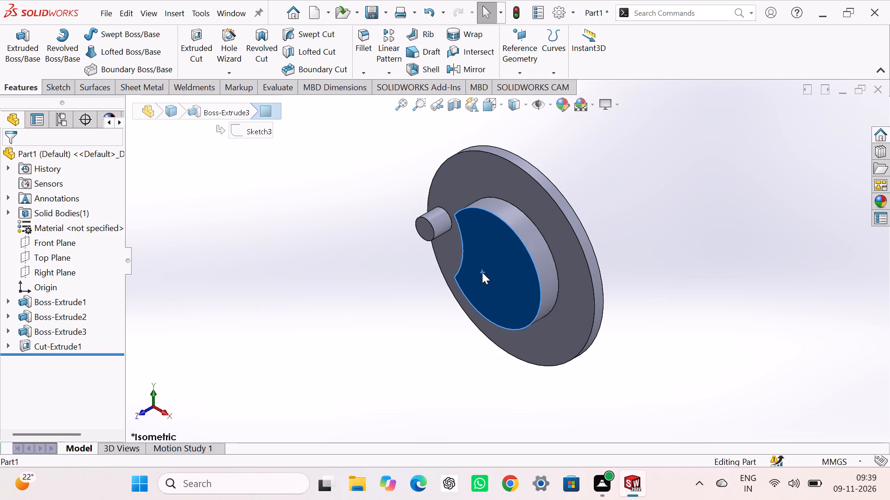
{"action": "left_click", "coordinate": [534, 246]}
{"action": "left_click", "coordinate": [748, 267]}
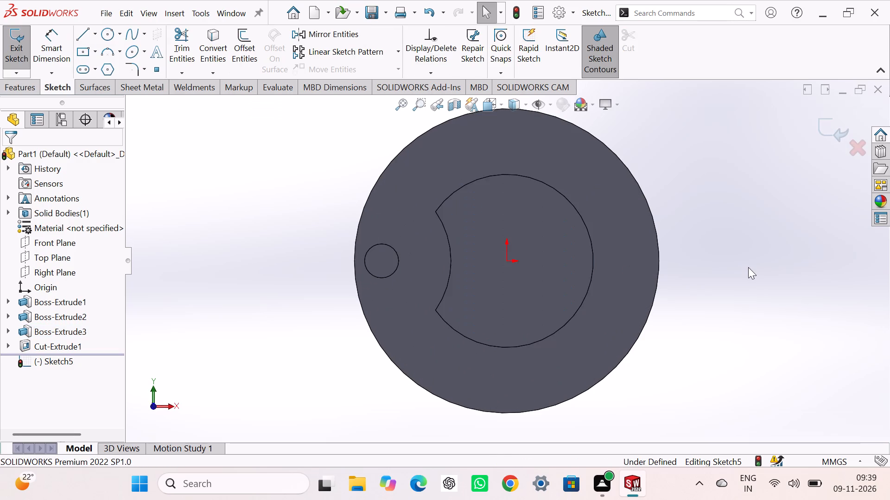
{"action": "left_click", "coordinate": [101, 37]}
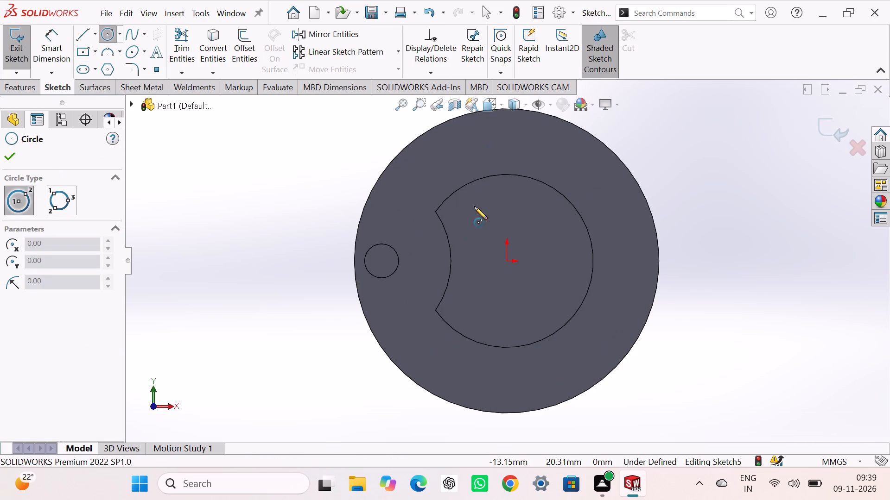
{"action": "left_click", "coordinate": [506, 261]}
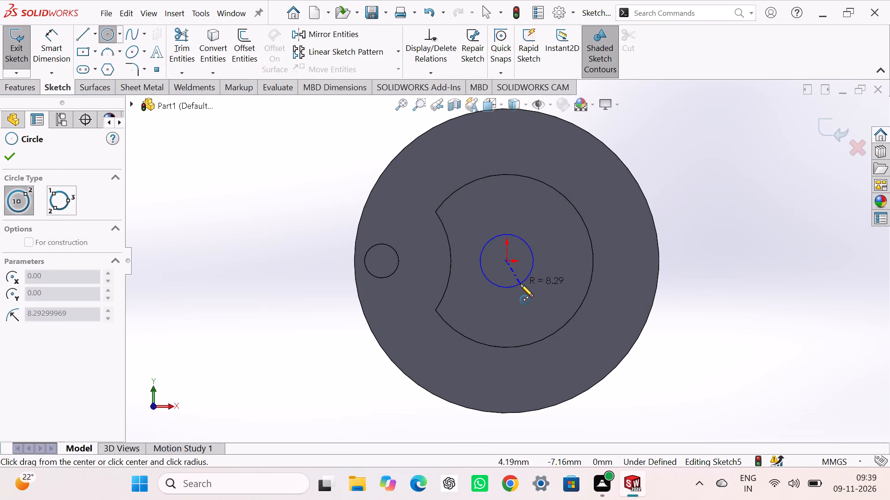
{"action": "left_click", "coordinate": [521, 284]}
{"action": "right_click", "coordinate": [228, 240]}
{"action": "left_click", "coordinate": [249, 254]}
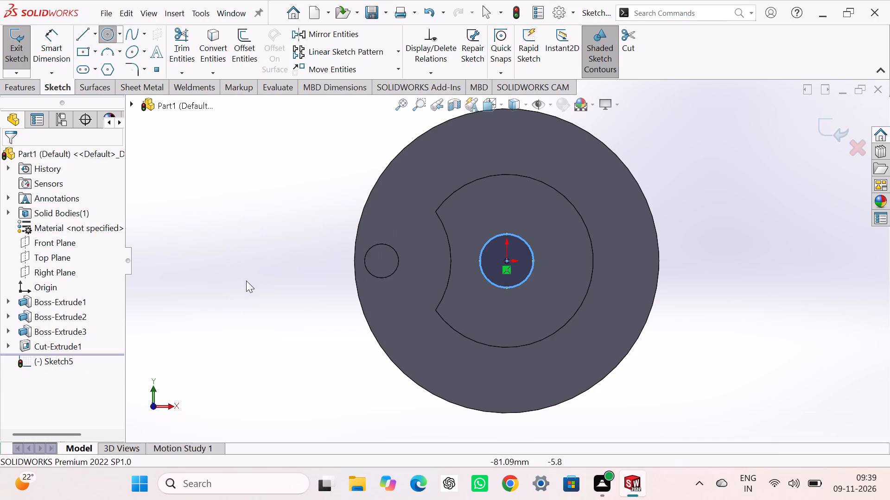
Dimension the central circle's diameter to 10 mm and exit the sketch.
{"action": "right_click_drag", "start_coordinate": [245, 281], "coordinate": [253, 163]}
{"action": "left_click", "coordinate": [532, 260]}
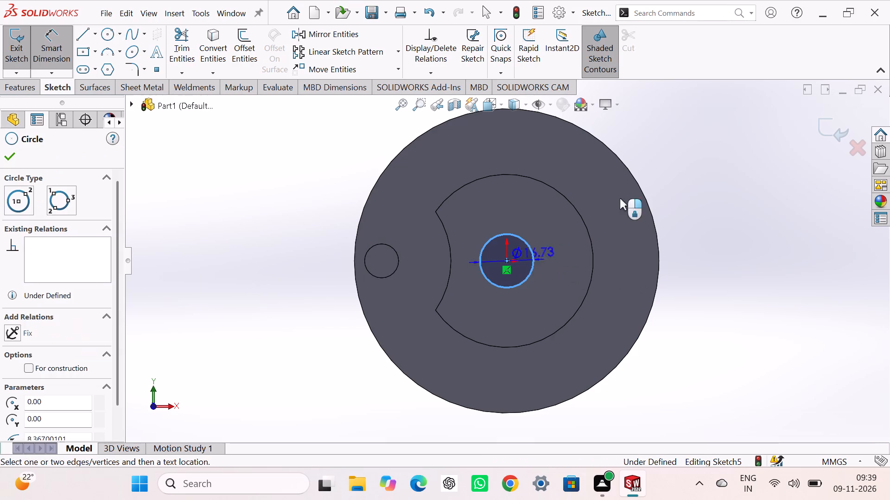
{"action": "left_click", "coordinate": [686, 157]}
{"action": "type", "text": "10"}
{"action": "key", "text": "Return"}
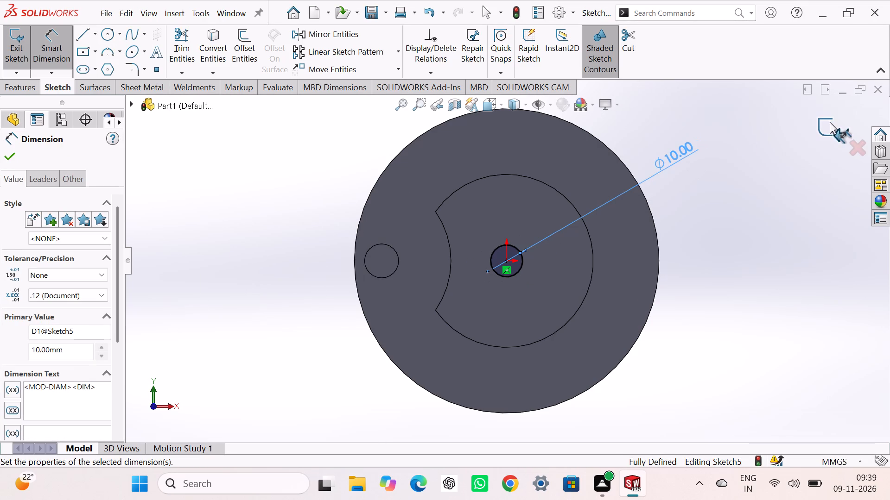
{"action": "left_click", "coordinate": [824, 124]}
Cut-extrude the 10 mm central circle with a blind depth that reaches through both the boss and the disc.
{"action": "middle_click_drag", "start_coordinate": [787, 199], "coordinate": [764, 232]}
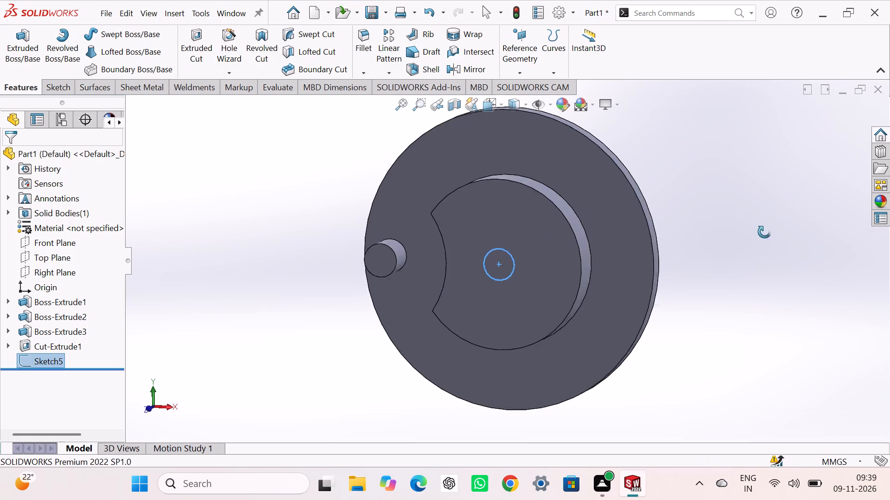
{"action": "middle_click_drag", "start_coordinate": [764, 232], "coordinate": [750, 299]}
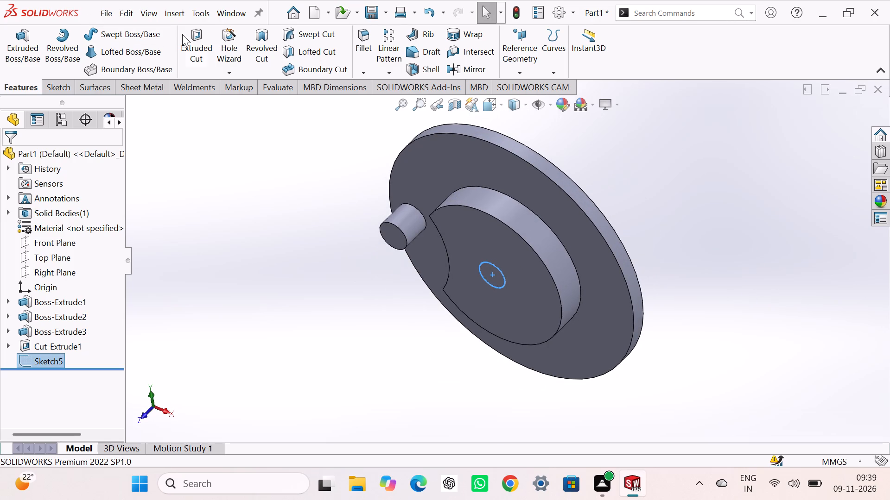
{"action": "left_click", "coordinate": [188, 32]}
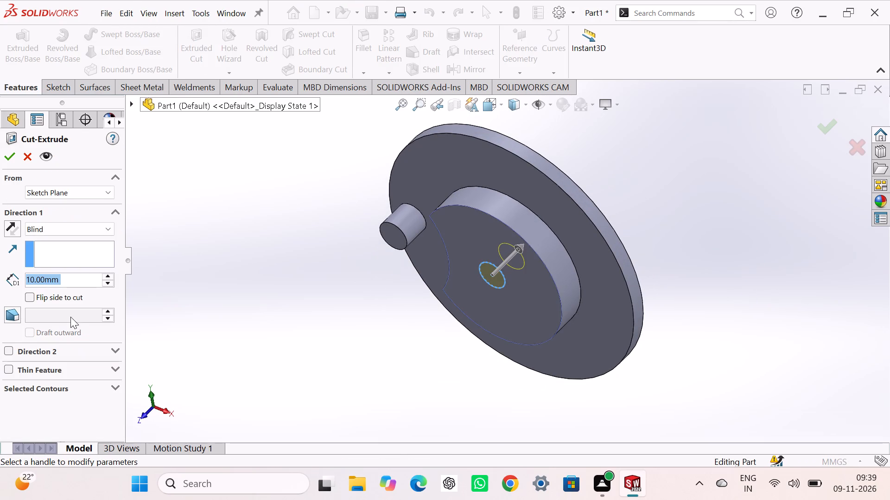
{"action": "left_click", "coordinate": [108, 275]}
{"action": "left_click", "coordinate": [108, 275]}
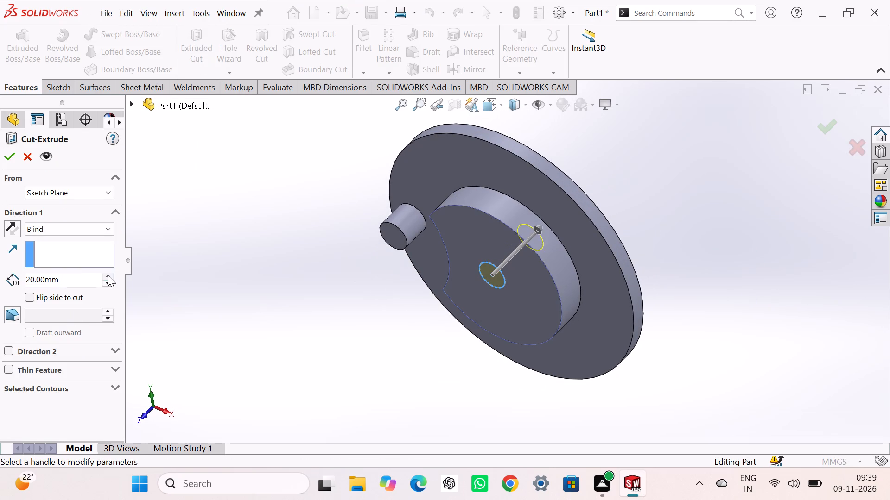
{"action": "left_click", "coordinate": [13, 157]}
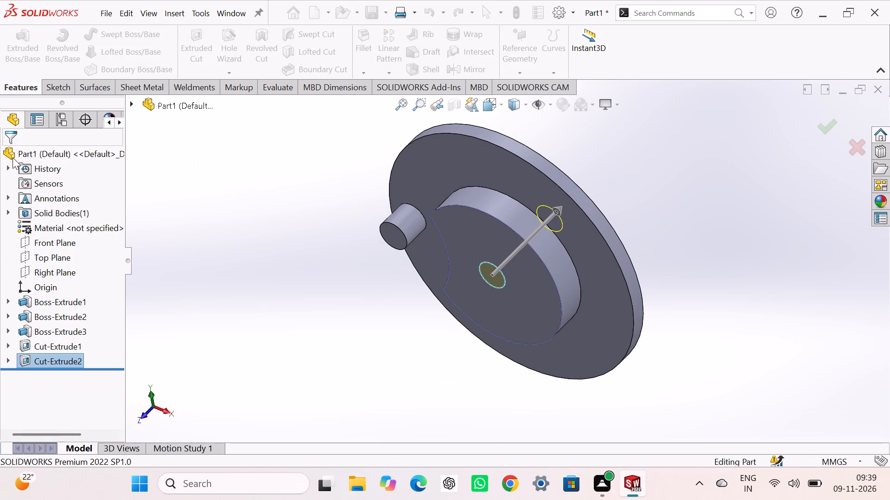
{"action": "left_click", "coordinate": [253, 222]}
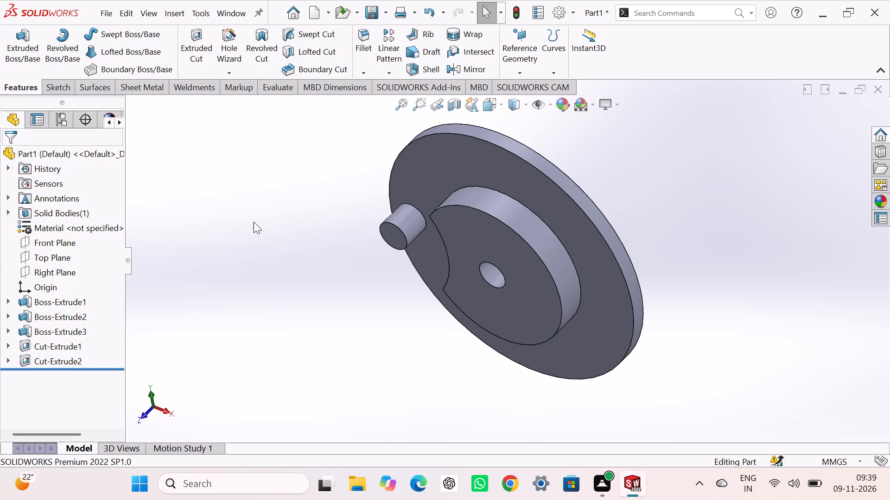
Apply a bright red colour appearance from the standard swatches to the whole part.
{"action": "scroll", "coordinate": [254, 222], "scroll_direction": "down", "scroll_amount": 1}
{"action": "scroll", "coordinate": [254, 222], "scroll_direction": "up", "scroll_amount": 2}
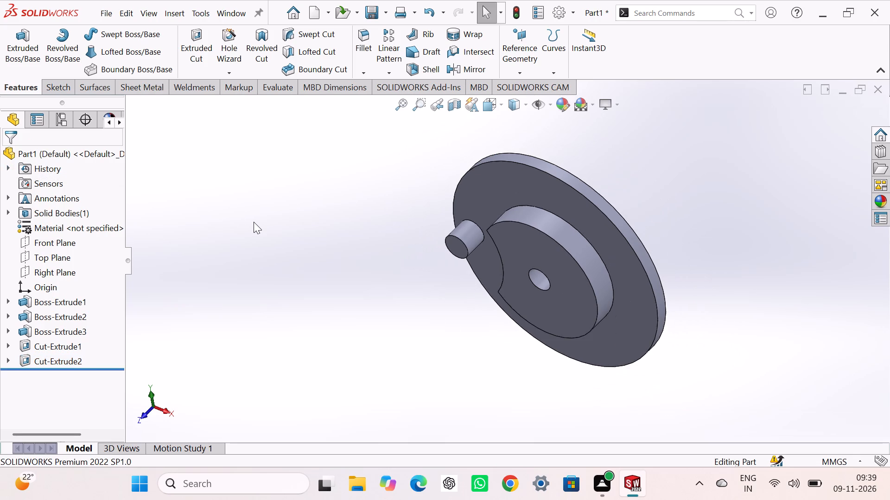
{"action": "middle_click_drag", "start_coordinate": [259, 229], "coordinate": [245, 241]}
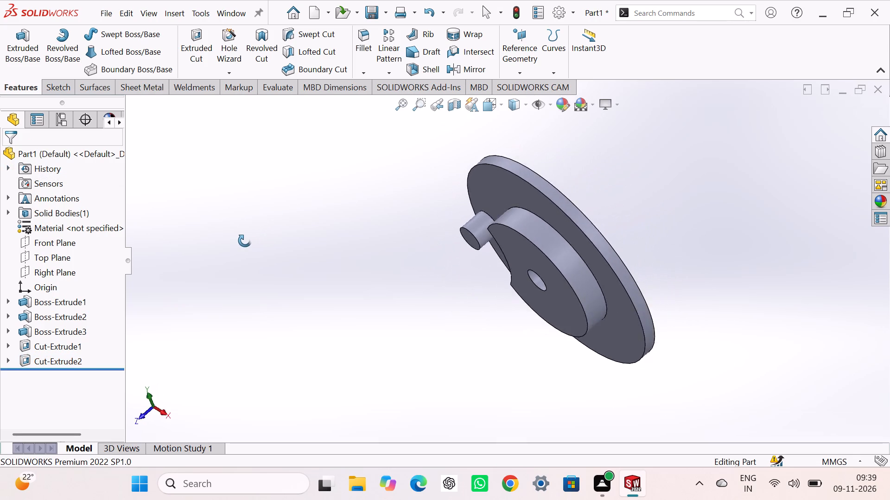
{"action": "middle_click_drag", "start_coordinate": [245, 241], "coordinate": [267, 236]}
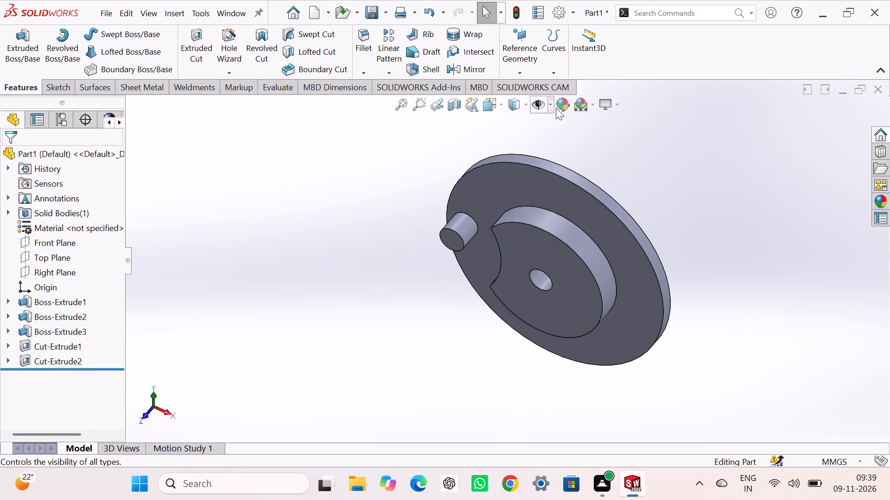
{"action": "left_click", "coordinate": [560, 106]}
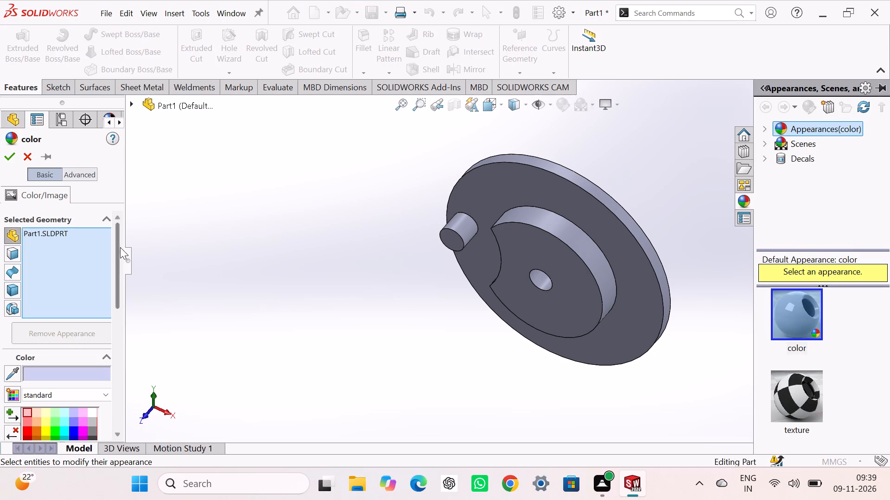
{"action": "left_click_drag", "start_coordinate": [117, 245], "coordinate": [111, 295]}
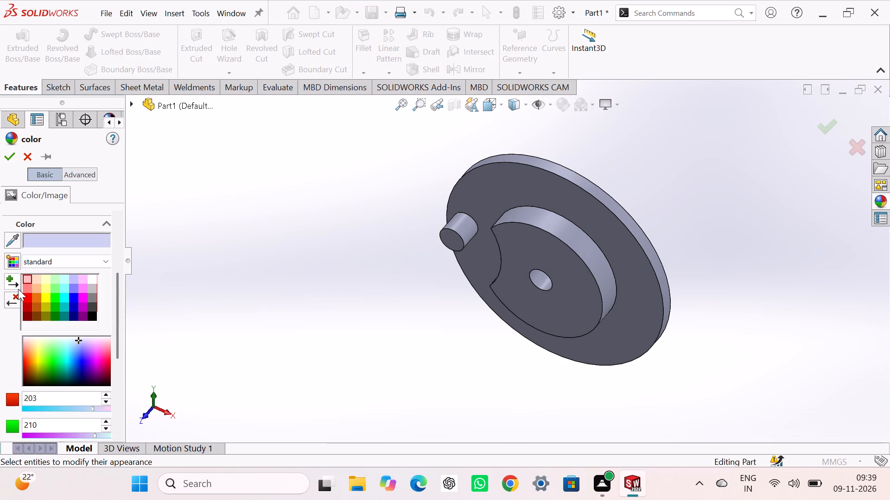
{"action": "left_click", "coordinate": [25, 299]}
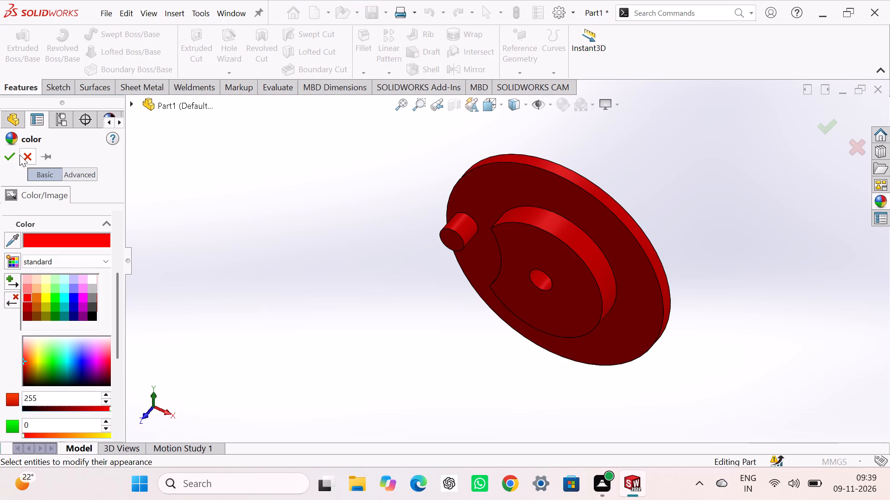
{"action": "left_click", "coordinate": [6, 155]}
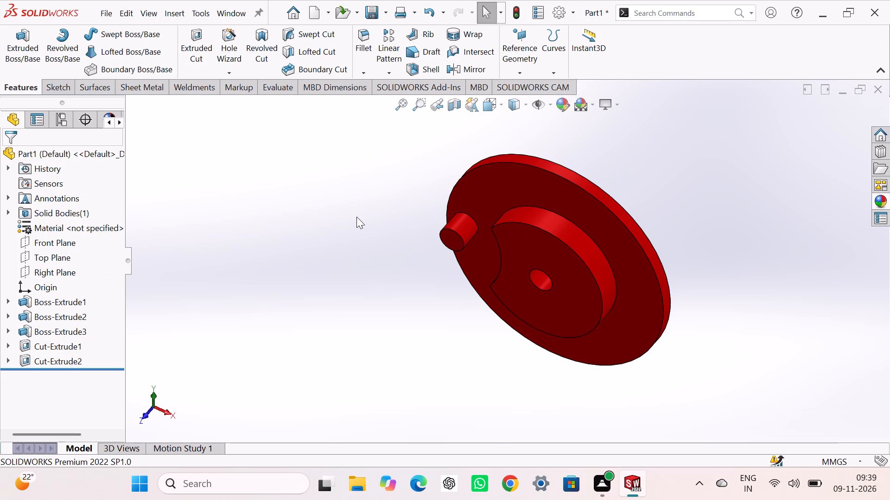
{"action": "left_click", "coordinate": [356, 217]}
Examine the coloured part from several angles and return it to the isometric view.
{"action": "middle_click_drag", "start_coordinate": [358, 216], "coordinate": [361, 208]}
{"action": "scroll", "coordinate": [362, 207], "scroll_direction": "up", "scroll_amount": 3}
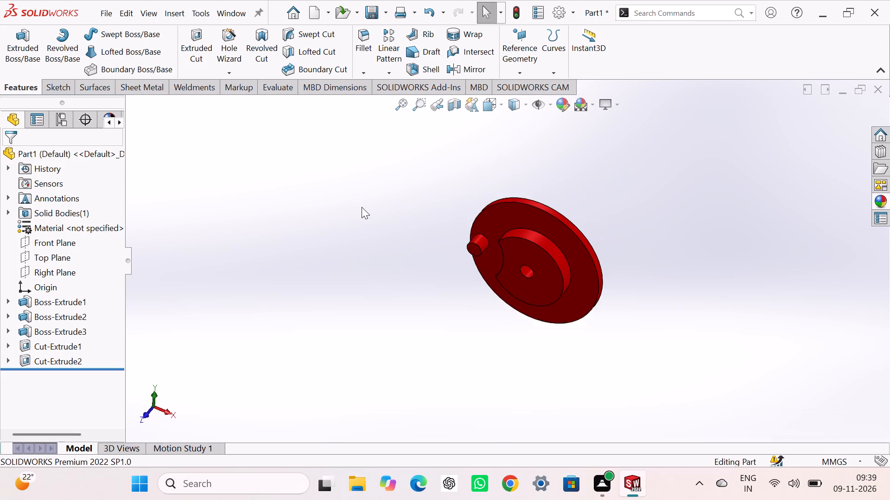
{"action": "scroll", "coordinate": [362, 207], "scroll_direction": "up", "scroll_amount": 1}
{"action": "middle_click_drag", "start_coordinate": [363, 206], "coordinate": [433, 329]}
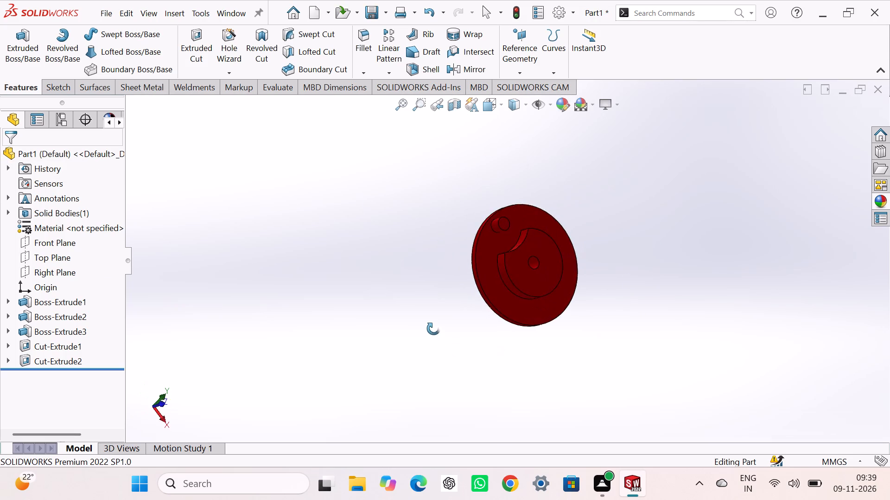
{"action": "middle_click_drag", "start_coordinate": [433, 329], "coordinate": [390, 349]}
{"action": "scroll", "coordinate": [500, 274], "scroll_direction": "down", "scroll_amount": 5}
{"action": "scroll", "coordinate": [500, 274], "scroll_direction": "up", "scroll_amount": 1}
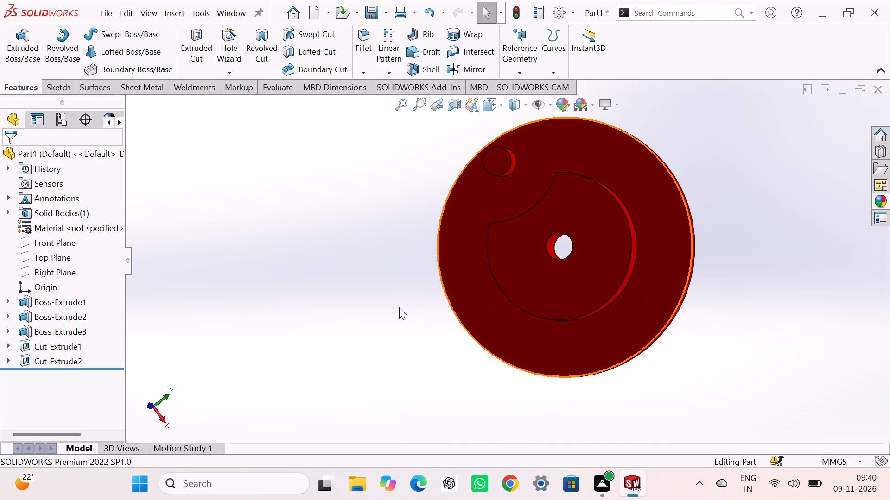
{"action": "key", "text": "ctrl+7"}
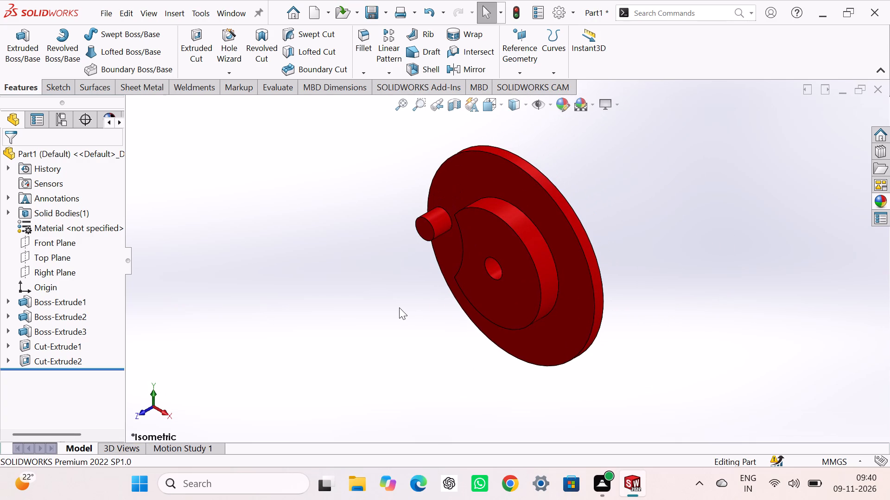
Save the part as Part1.SLDPRT in the Solidworks folder and keep it in isometric view.
{"action": "key", "text": "ctrl+s"}
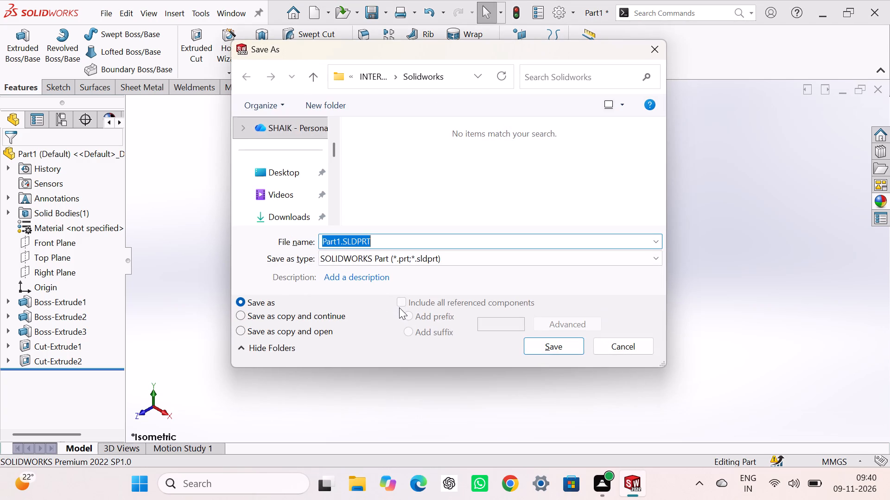
{"action": "left_click", "coordinate": [550, 347]}
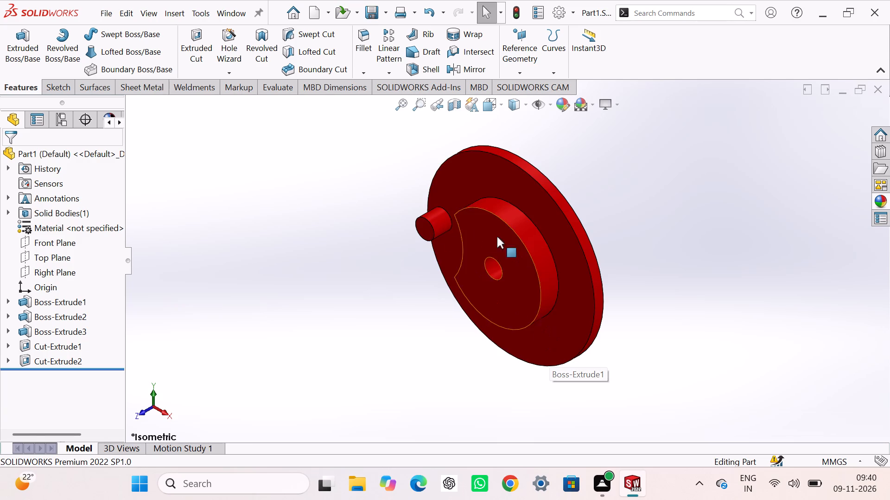
{"action": "left_click", "coordinate": [358, 241]}
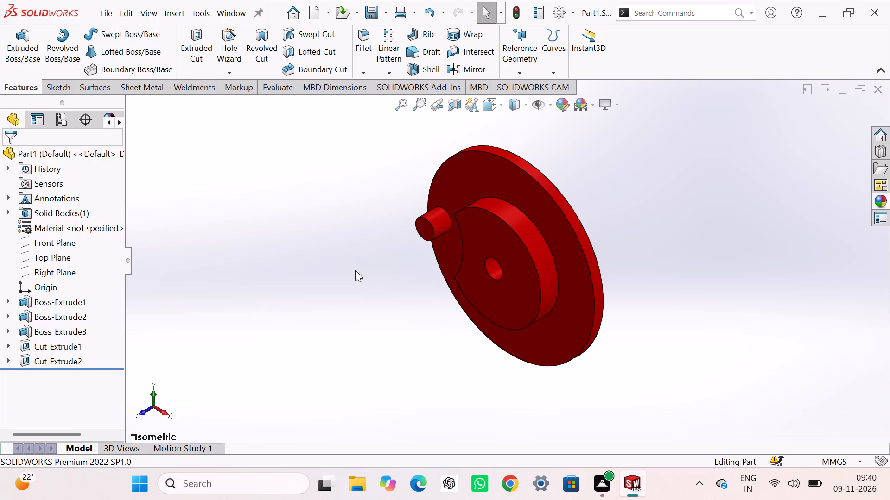
{"action": "key", "text": "ctrl+7"}
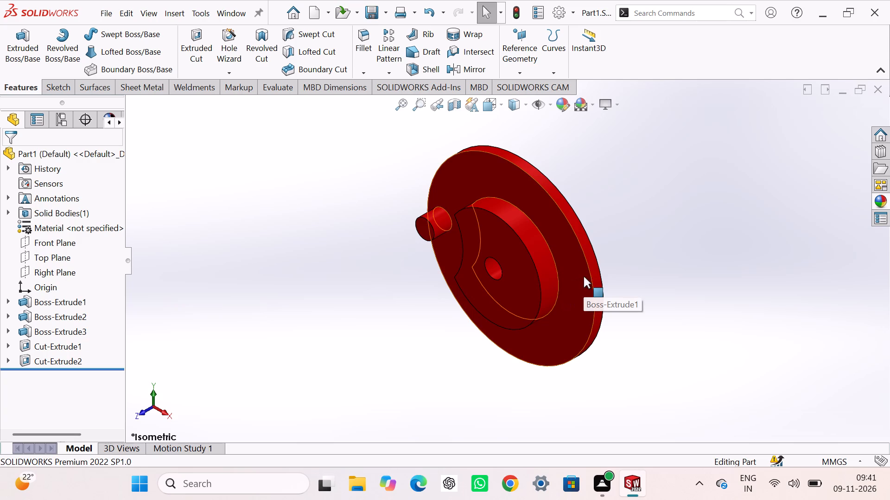
Create a new part document.
{"action": "key", "text": "ctrl+n"}
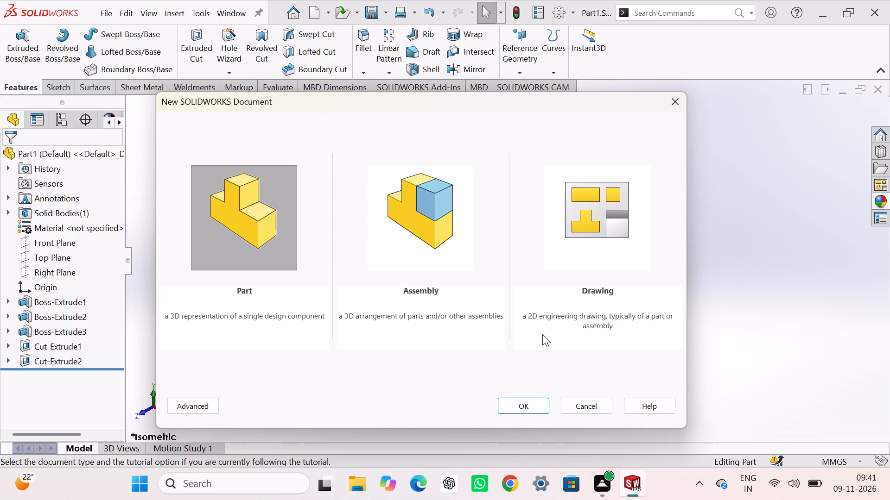
{"action": "left_click", "coordinate": [545, 406]}
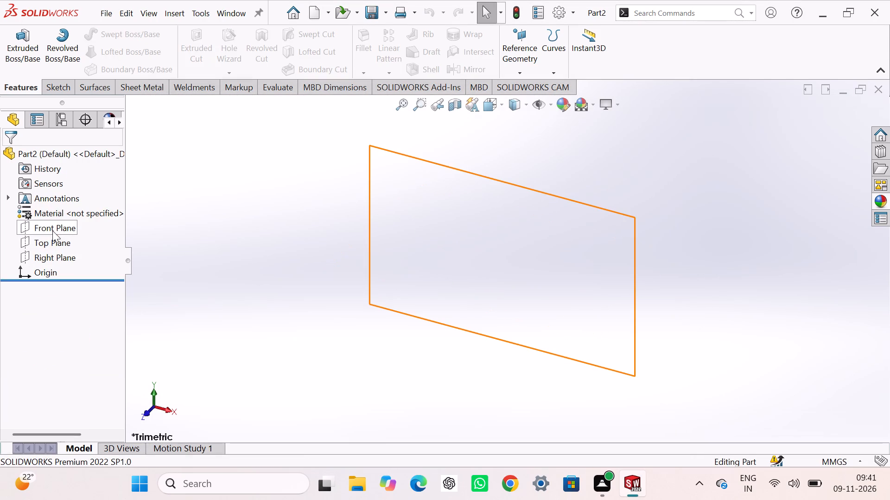
Start a sketch on the Front Plane and draw a horizontal straight slot near the origin, about 91 mm between centres and 24 mm wide.
{"action": "left_click", "coordinate": [53, 229]}
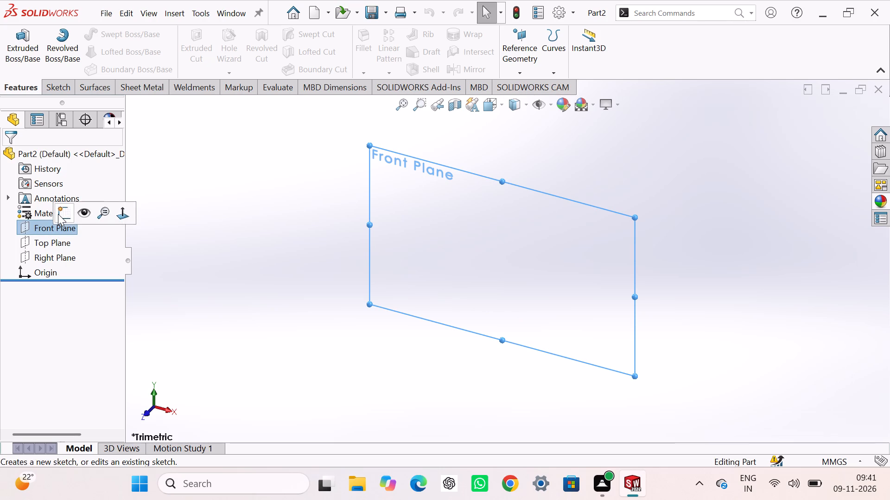
{"action": "left_click", "coordinate": [58, 214]}
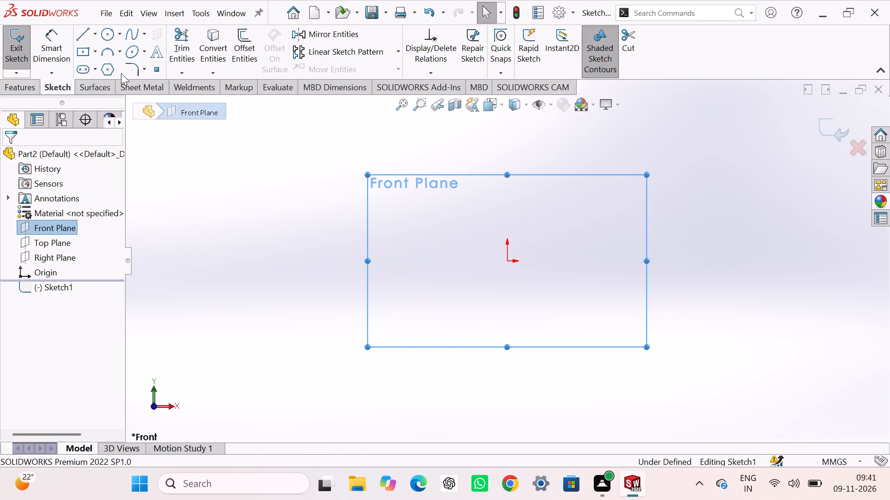
{"action": "left_click", "coordinate": [83, 71]}
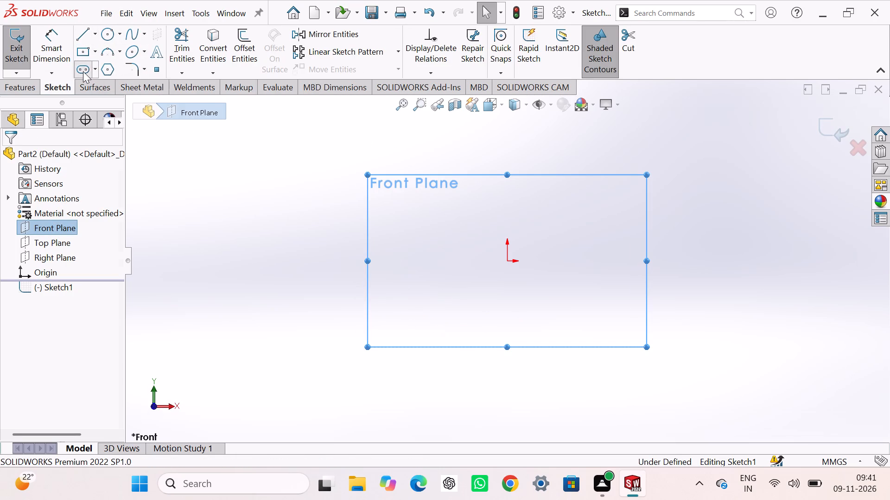
{"action": "left_click", "coordinate": [438, 259]}
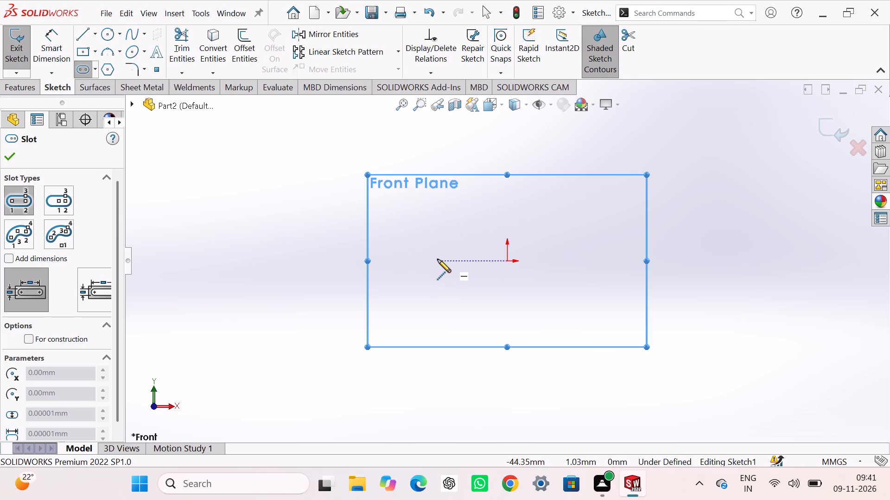
{"action": "left_click", "coordinate": [580, 260]}
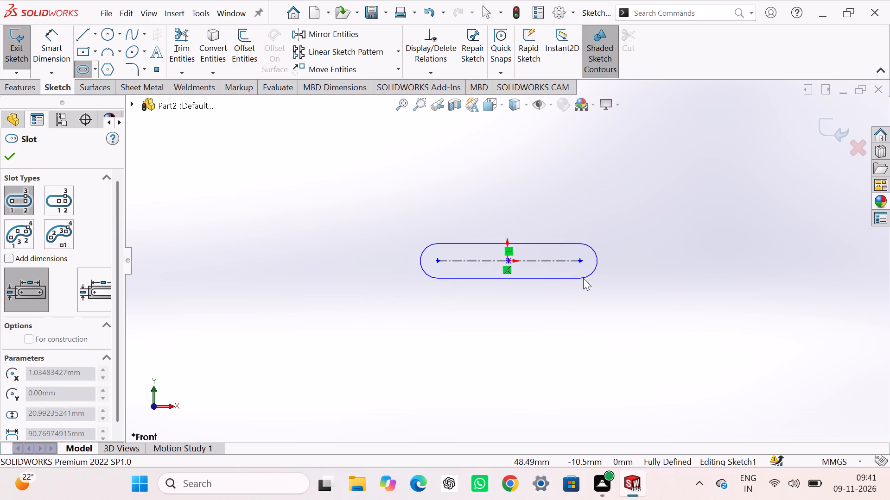
{"action": "left_click", "coordinate": [584, 280]}
{"action": "right_click", "coordinate": [624, 273]}
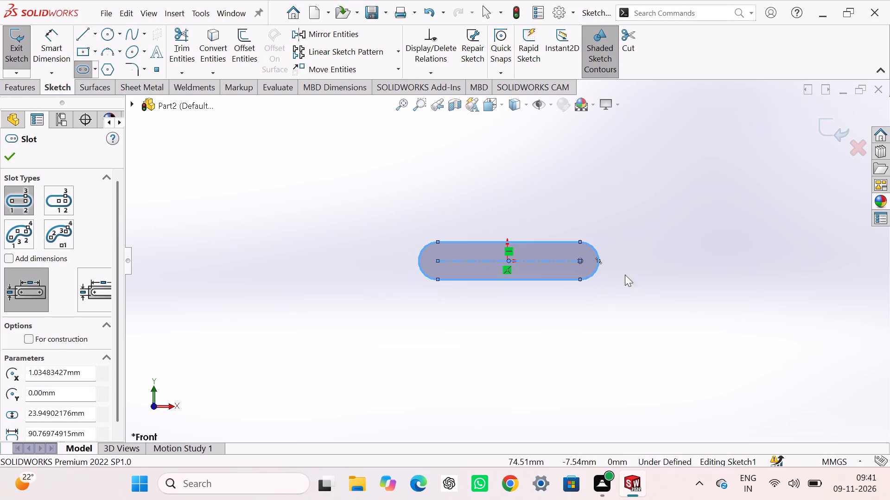
{"action": "left_click", "coordinate": [629, 285]}
{"action": "left_click", "coordinate": [626, 285]}
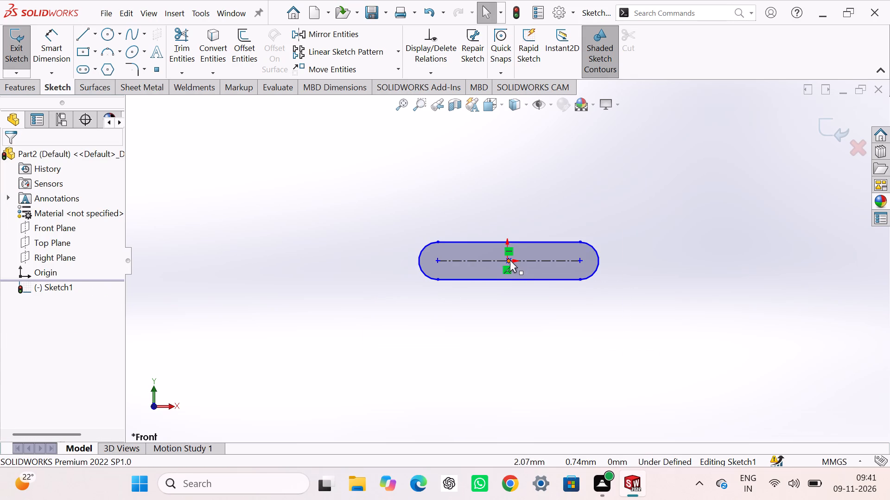
Move the slot's centre point about 9.8 mm along X from the origin and add a Horizontal relation between the two points.
{"action": "left_click_drag", "start_coordinate": [509, 260], "coordinate": [522, 259]}
{"action": "left_click", "coordinate": [534, 309]}
{"action": "left_click", "coordinate": [524, 262]}
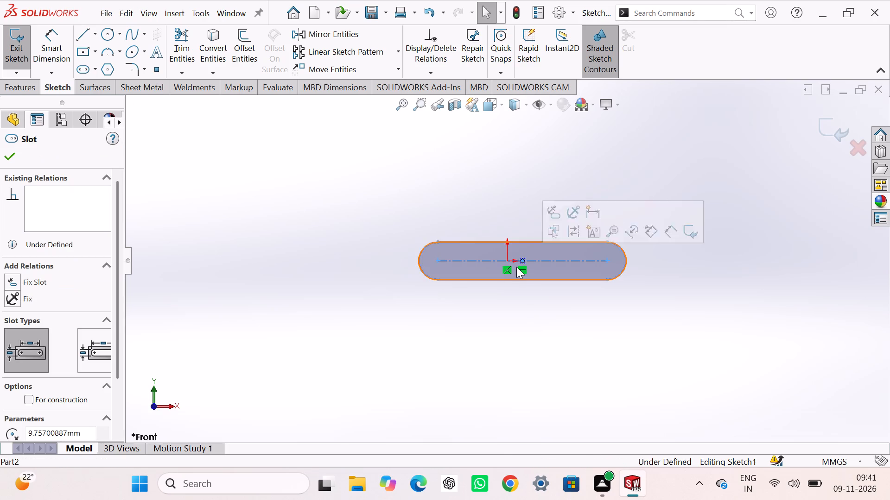
{"action": "left_click", "coordinate": [508, 262], "text": "ctrl"}
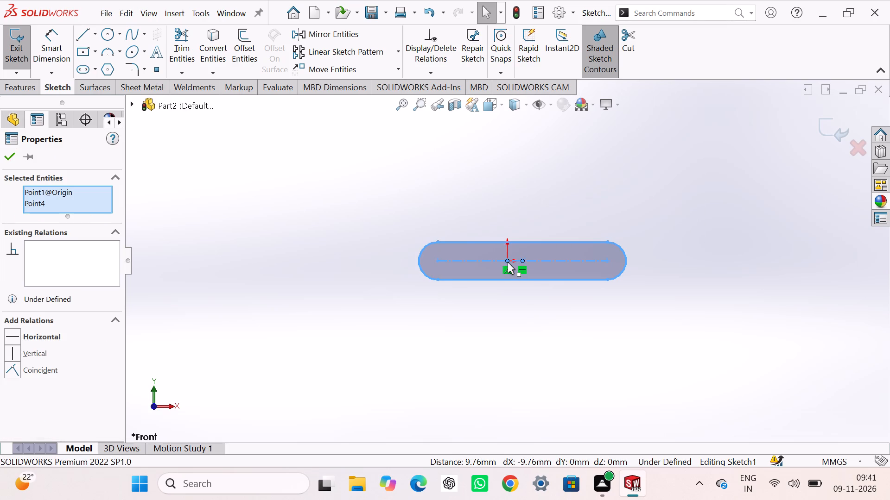
{"action": "left_click", "coordinate": [14, 332]}
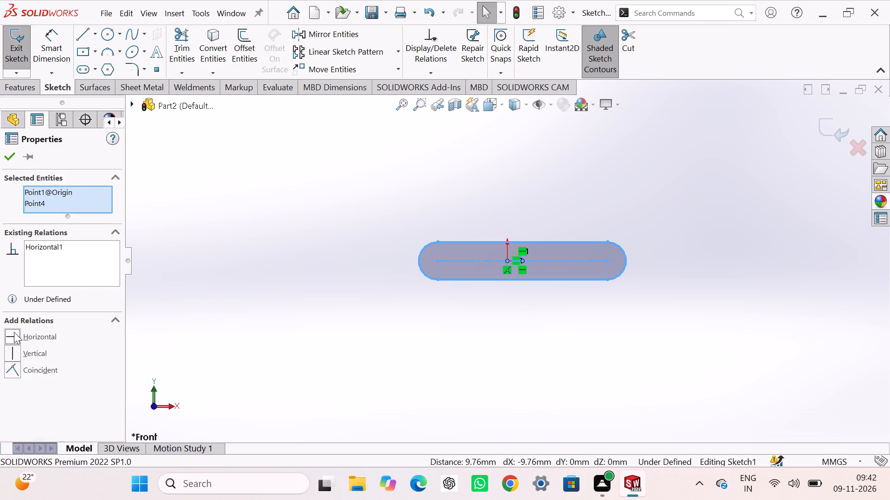
{"action": "left_click", "coordinate": [173, 302]}
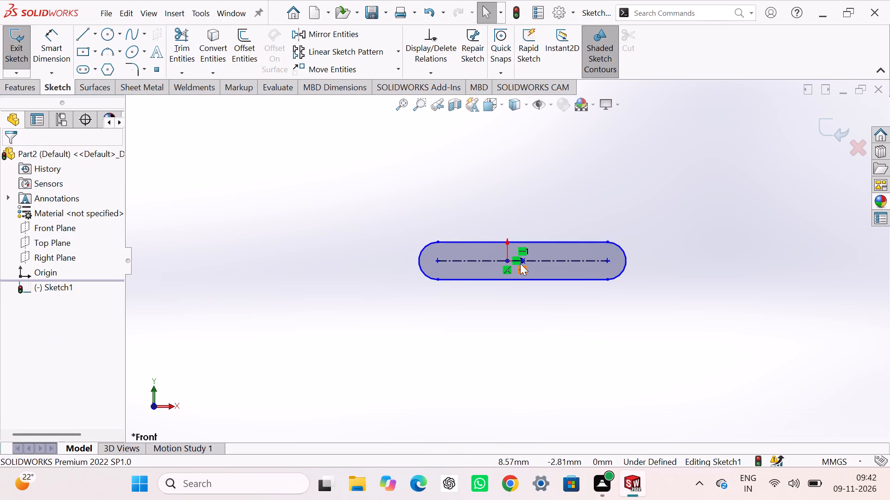
Add a Coincident relation between the slot's centre point and the origin.
{"action": "scroll", "coordinate": [520, 263], "scroll_direction": "down", "scroll_amount": 5}
{"action": "left_click", "coordinate": [480, 256]}
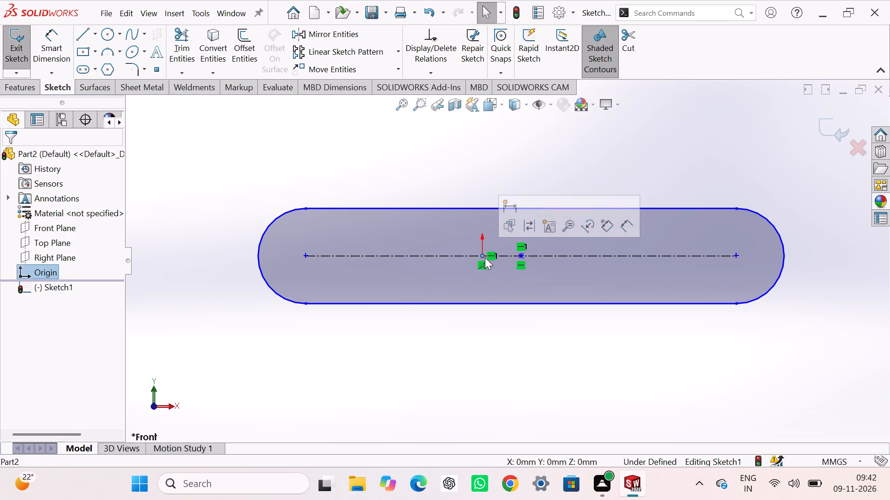
{"action": "left_click", "coordinate": [522, 255], "text": "ctrl"}
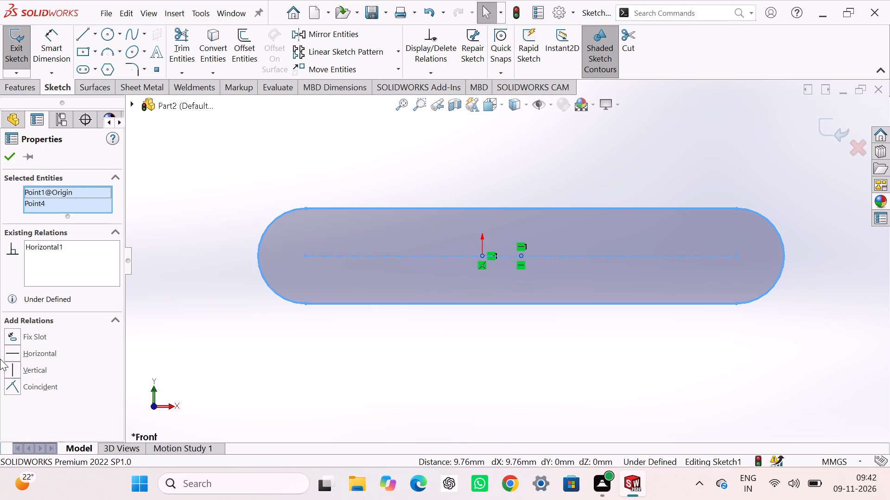
{"action": "left_click", "coordinate": [10, 386]}
{"action": "left_click", "coordinate": [192, 342]}
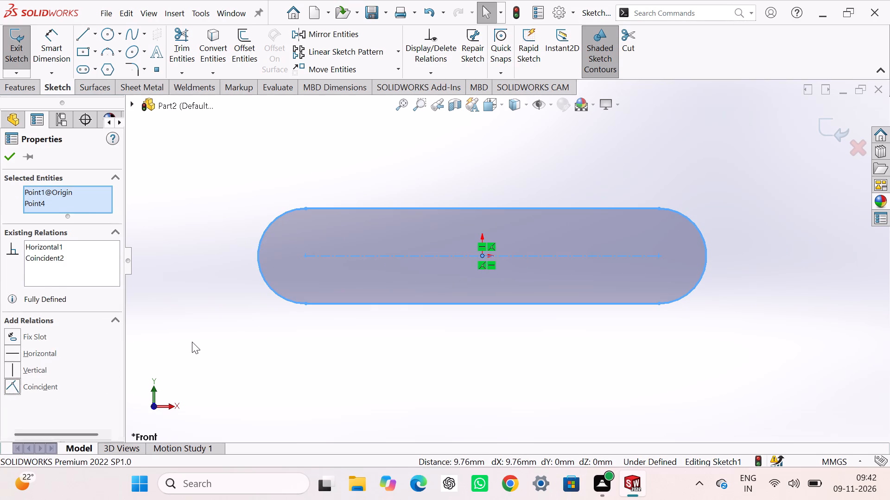
{"action": "scroll", "coordinate": [179, 301], "scroll_direction": "up", "scroll_amount": 3}
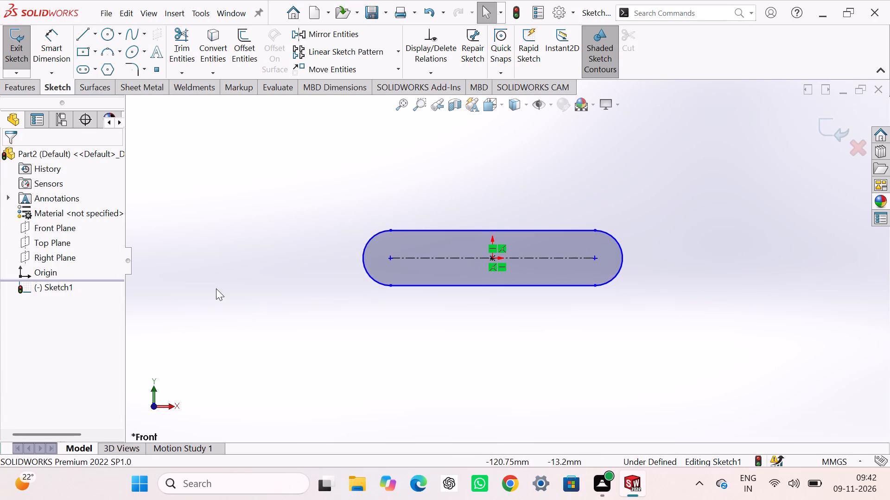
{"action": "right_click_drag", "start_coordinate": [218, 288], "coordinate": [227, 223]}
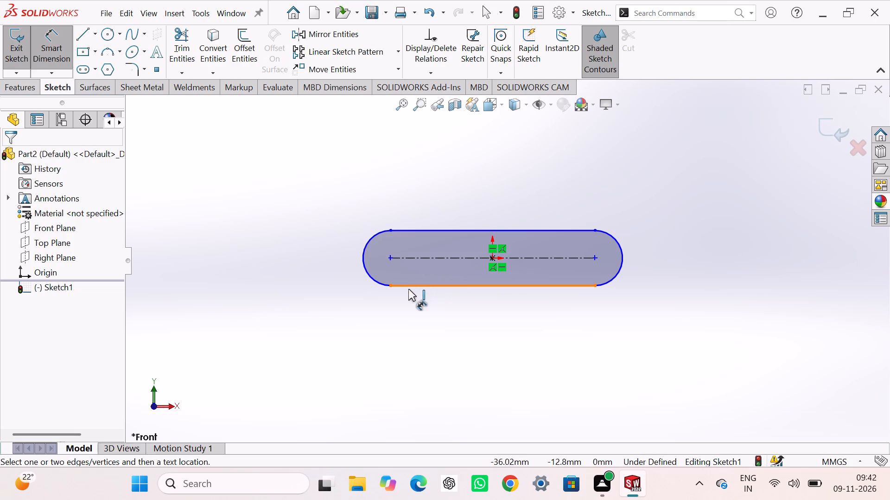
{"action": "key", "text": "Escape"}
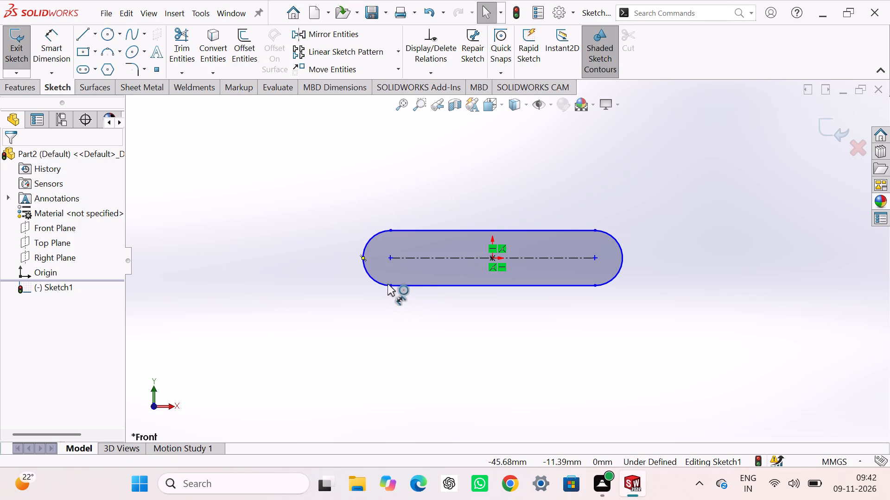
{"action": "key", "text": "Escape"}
Add a Horizontal relation to each of the slot's two straight edges, the lower one and the upper one.
{"action": "left_click", "coordinate": [430, 283]}
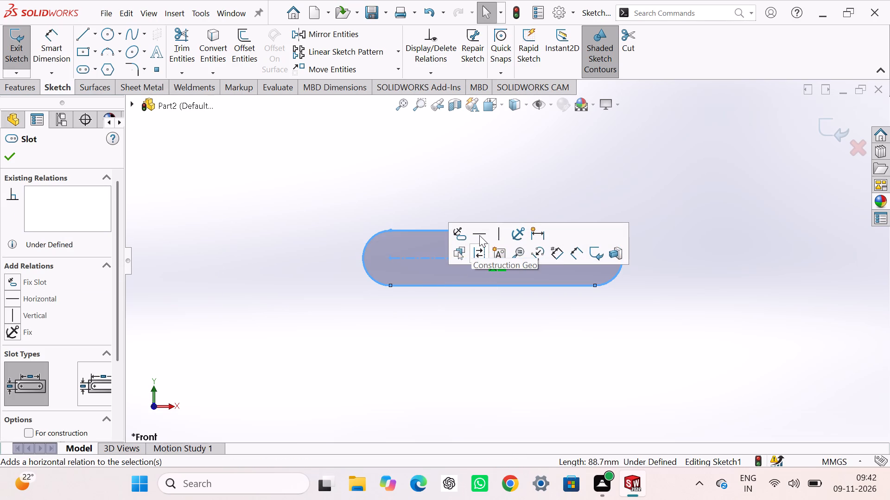
{"action": "left_click", "coordinate": [479, 235]}
{"action": "left_click", "coordinate": [450, 177]}
{"action": "left_click", "coordinate": [464, 232]}
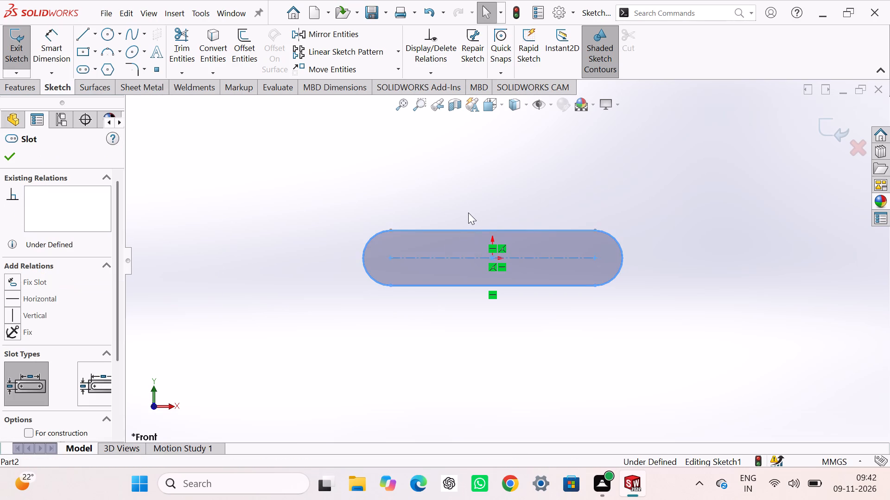
{"action": "left_click", "coordinate": [510, 180]}
{"action": "left_click", "coordinate": [433, 173]}
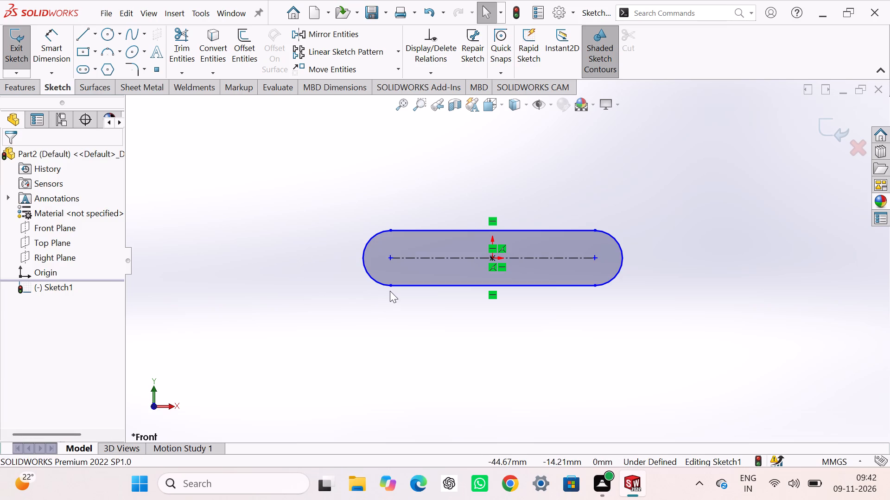
Dimension the radius of the slot's right end arc as 15 mm.
{"action": "right_click_drag", "start_coordinate": [274, 355], "coordinate": [279, 238]}
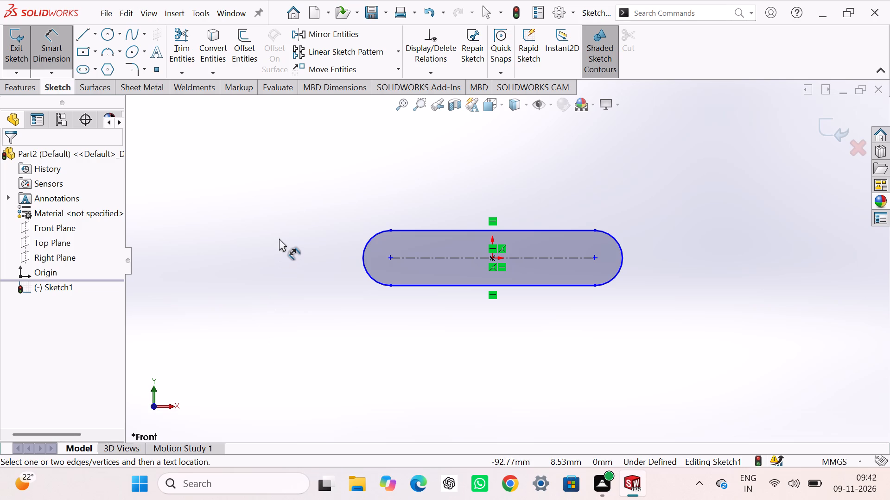
{"action": "left_click", "coordinate": [613, 277]}
{"action": "left_click", "coordinate": [678, 250]}
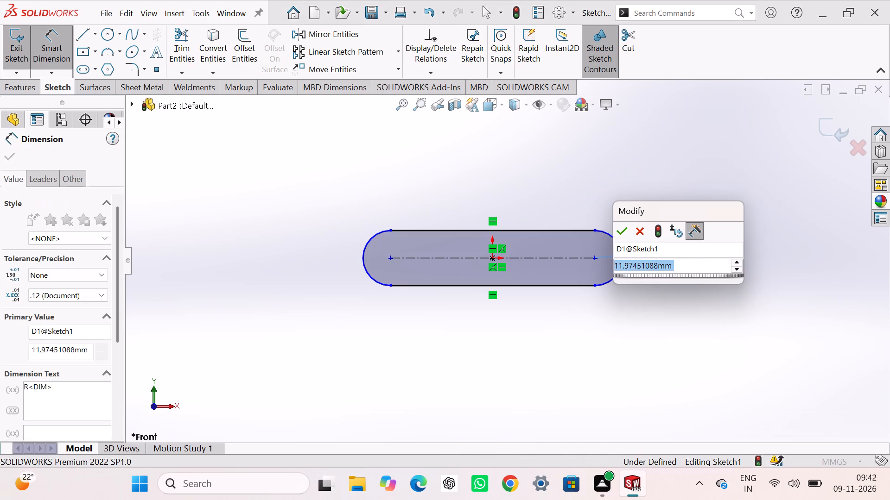
{"action": "type", "text": "15"}
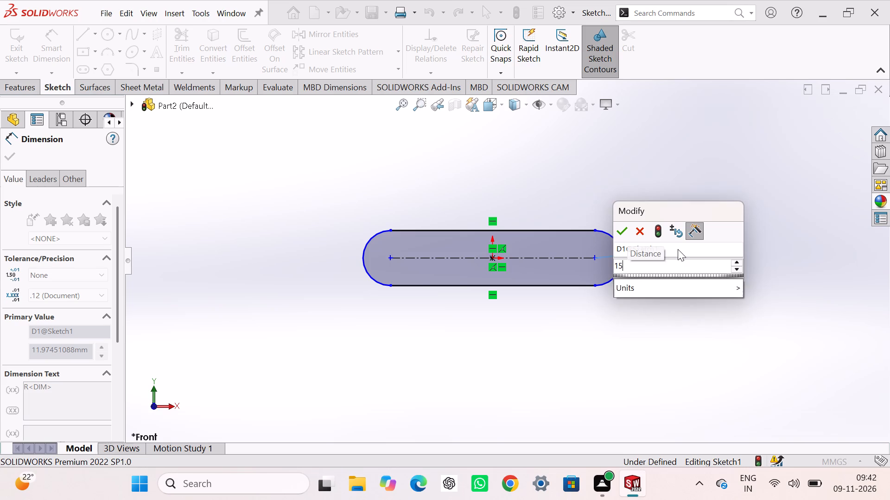
{"action": "key", "text": "Return"}
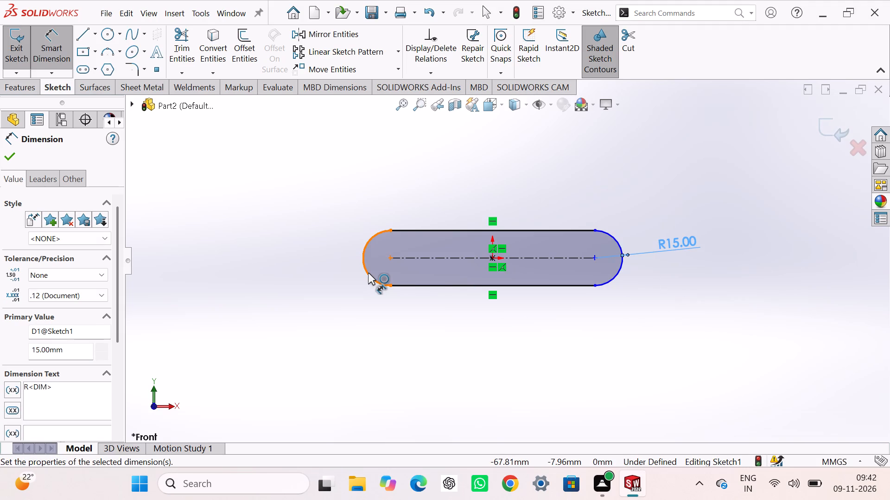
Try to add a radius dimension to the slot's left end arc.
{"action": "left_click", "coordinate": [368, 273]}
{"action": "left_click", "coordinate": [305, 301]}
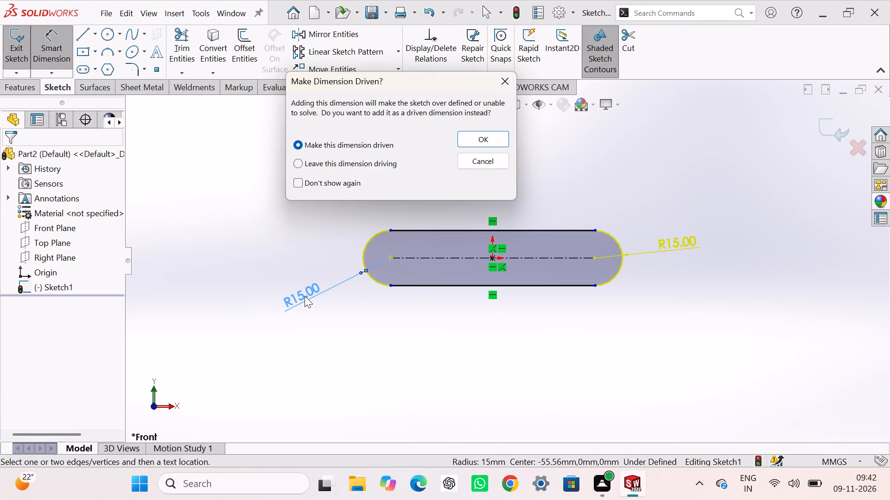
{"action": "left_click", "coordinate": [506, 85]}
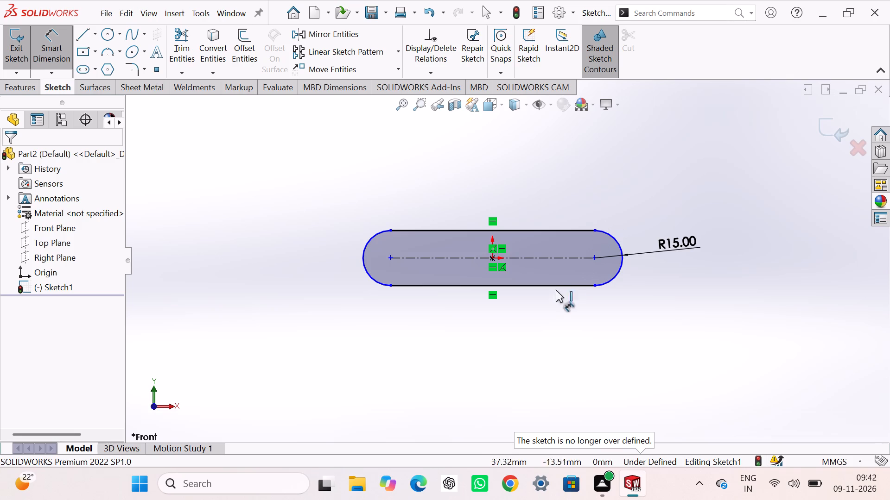
Dimension the distance between the slot's two arc centres as 55 mm, with the dimension above the slot.
{"action": "left_click", "coordinate": [388, 259]}
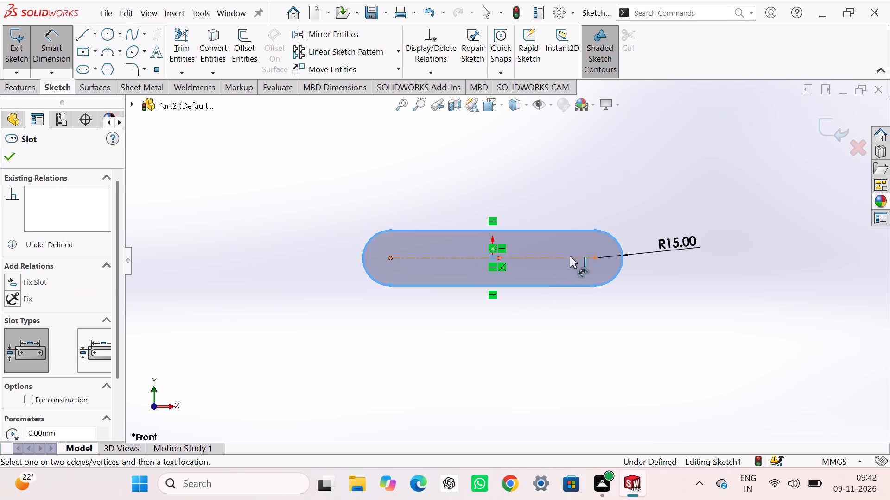
{"action": "left_click", "coordinate": [594, 257]}
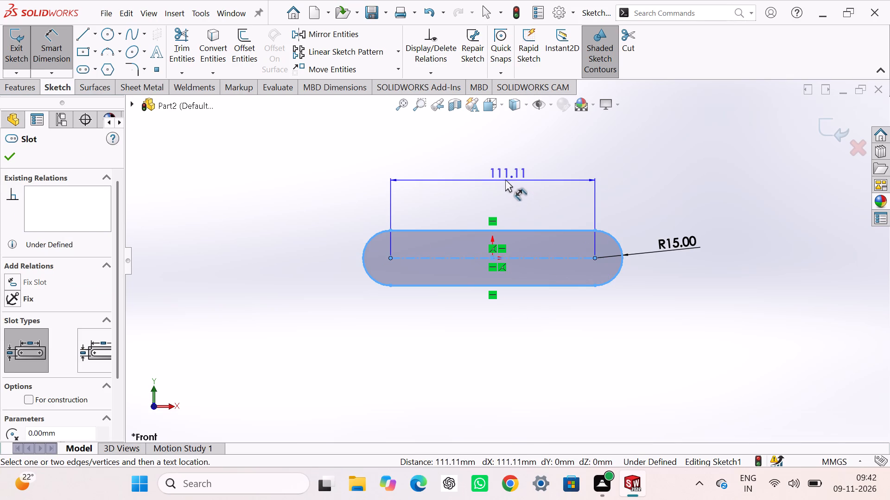
{"action": "left_click", "coordinate": [499, 177]}
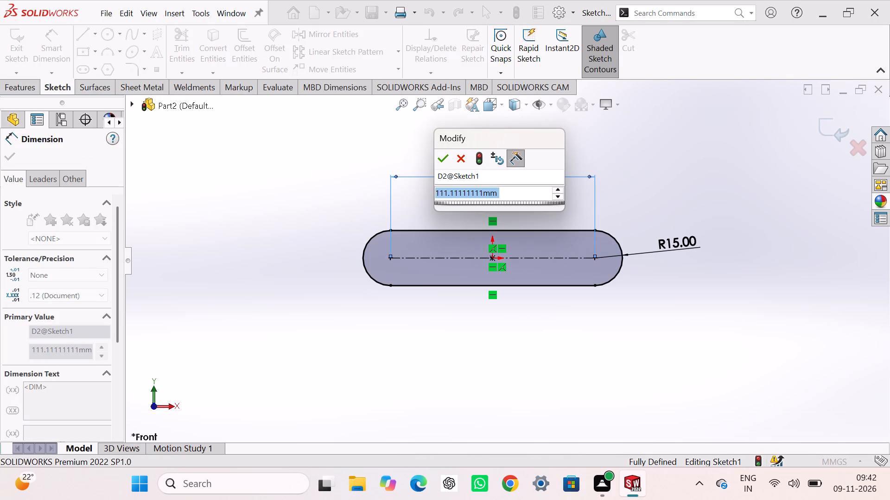
{"action": "type", "text": "55"}
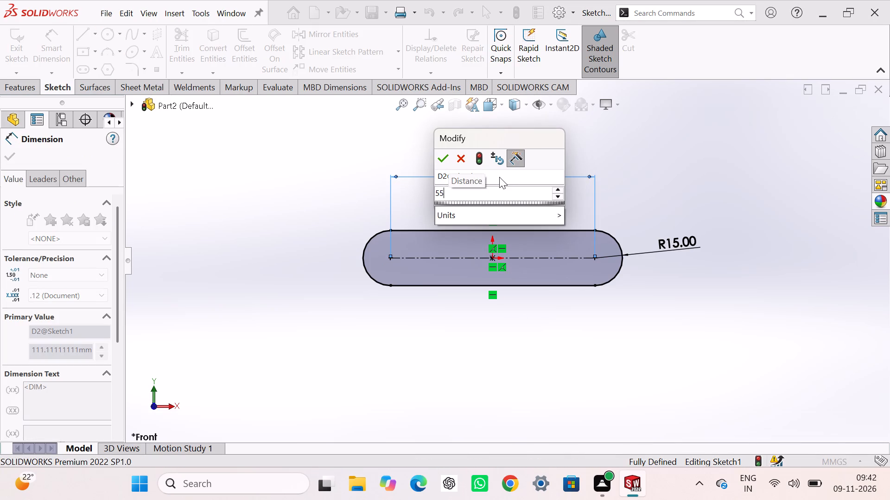
{"action": "key", "text": "Return"}
{"action": "left_click", "coordinate": [598, 181]}
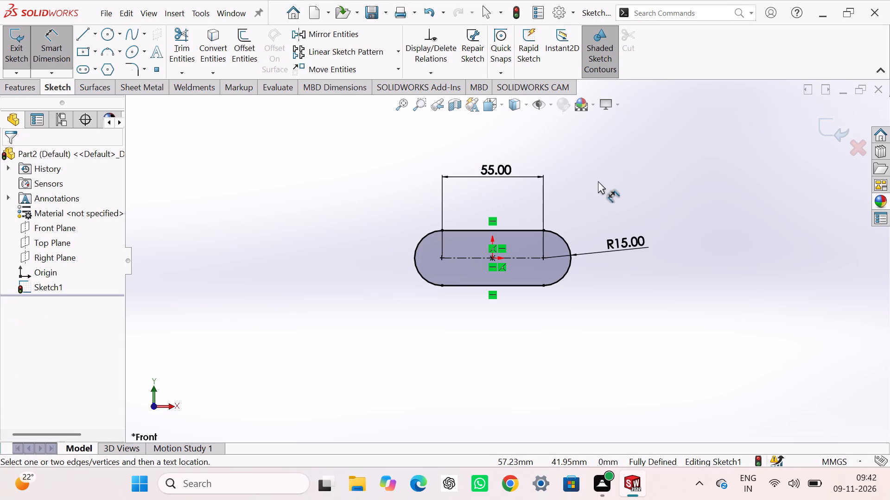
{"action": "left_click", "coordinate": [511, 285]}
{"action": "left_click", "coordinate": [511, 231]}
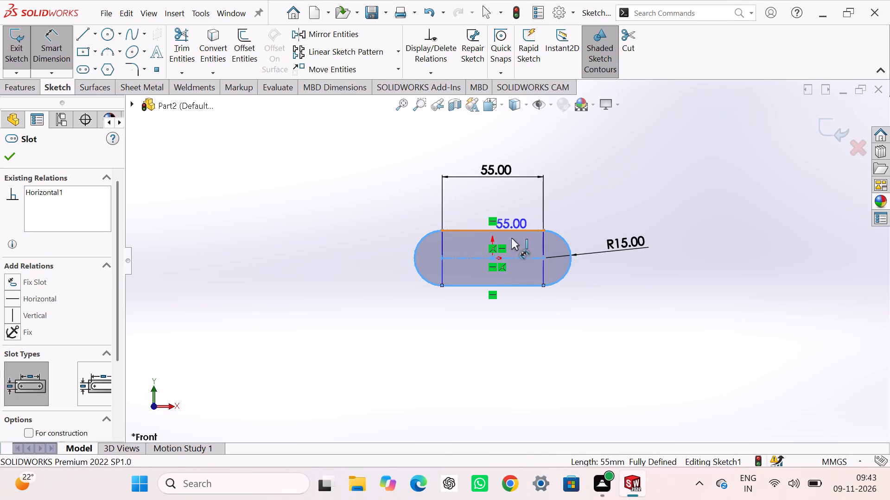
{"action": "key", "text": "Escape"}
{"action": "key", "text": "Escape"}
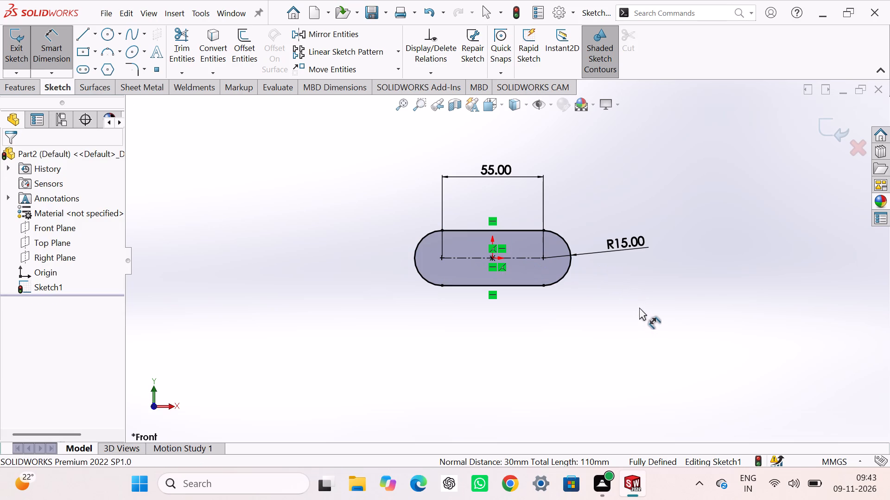
Finish the slot sketch and extrude it as a Blind boss 5 mm deep.
{"action": "left_click", "coordinate": [833, 126]}
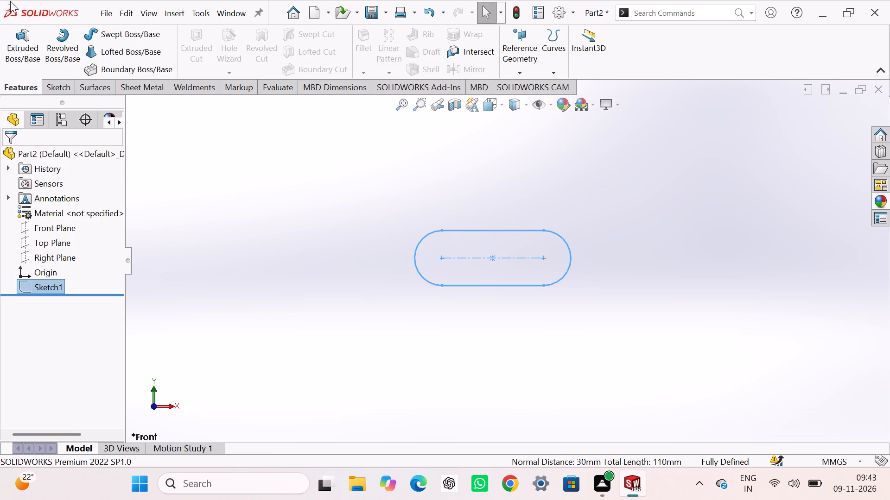
{"action": "left_click", "coordinate": [21, 50]}
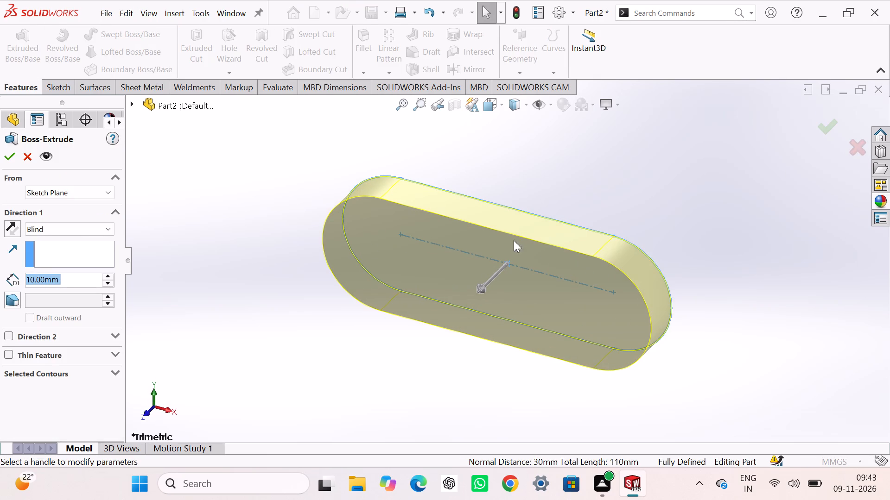
{"action": "key", "text": "5"}
{"action": "key", "text": "Return"}
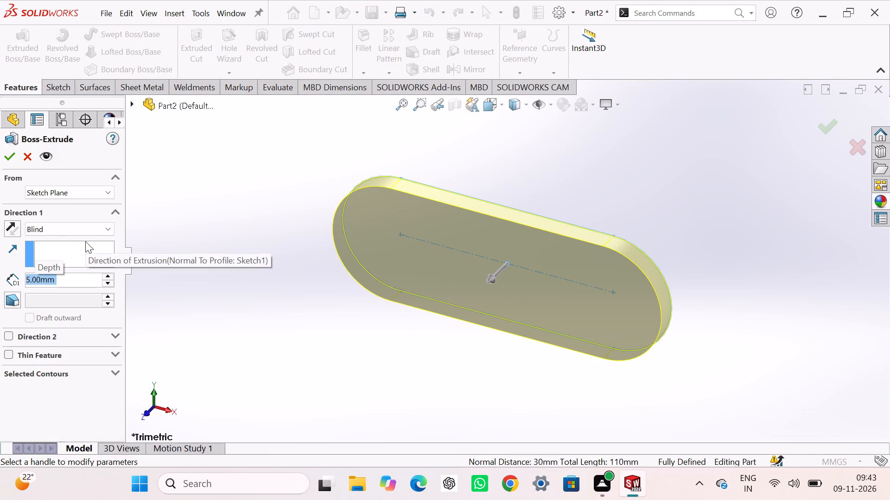
{"action": "left_click", "coordinate": [9, 166]}
{"action": "left_click", "coordinate": [9, 159]}
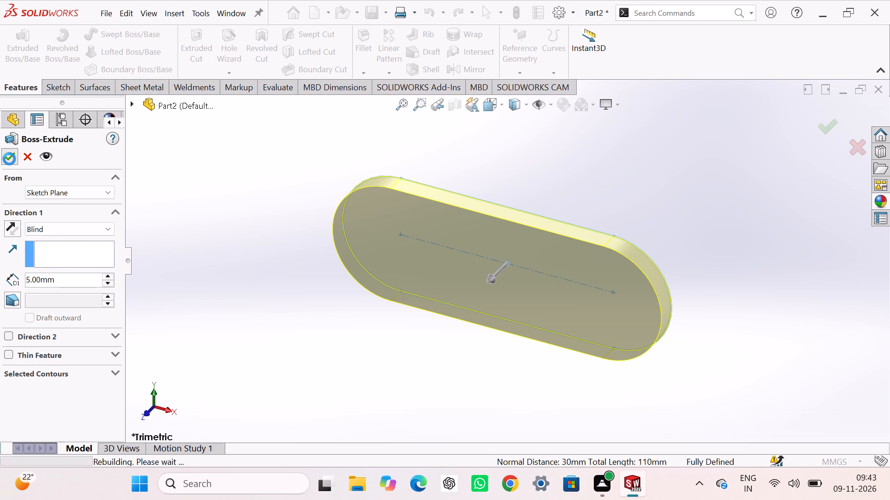
{"action": "left_click", "coordinate": [180, 149]}
Start a sketch on the plate's front face and draw circles at its end-arc centres, radius about 5.3 mm left and 4.3 mm right.
{"action": "left_click", "coordinate": [404, 252]}
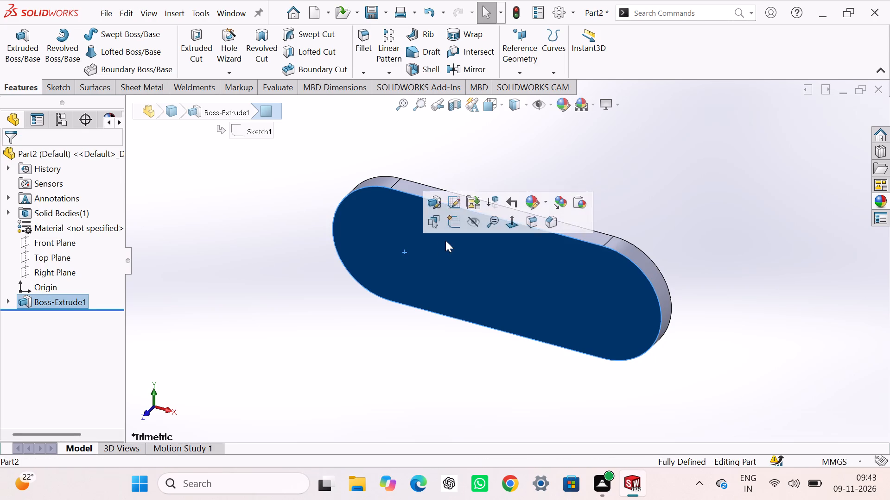
{"action": "left_click", "coordinate": [452, 226]}
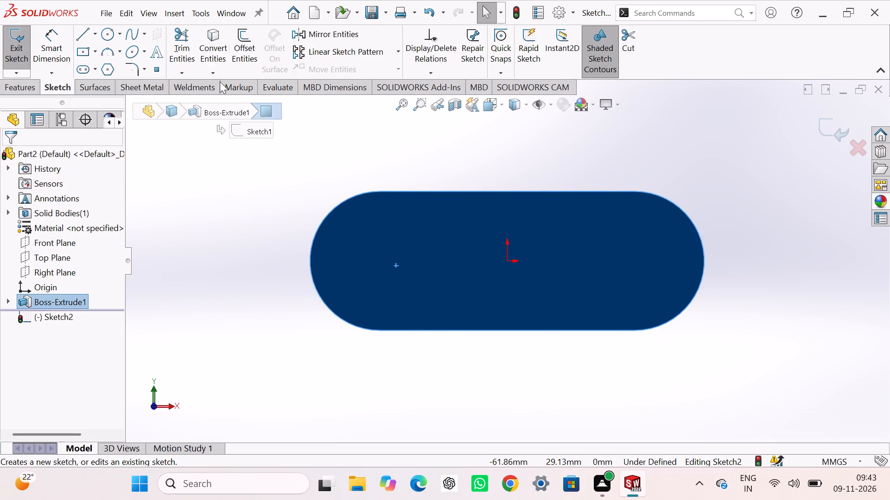
{"action": "left_click", "coordinate": [110, 39]}
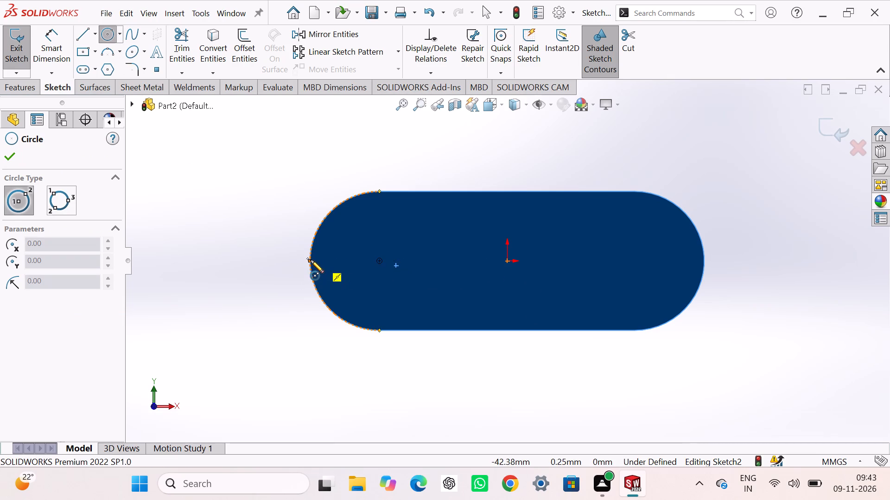
{"action": "left_click", "coordinate": [380, 261]}
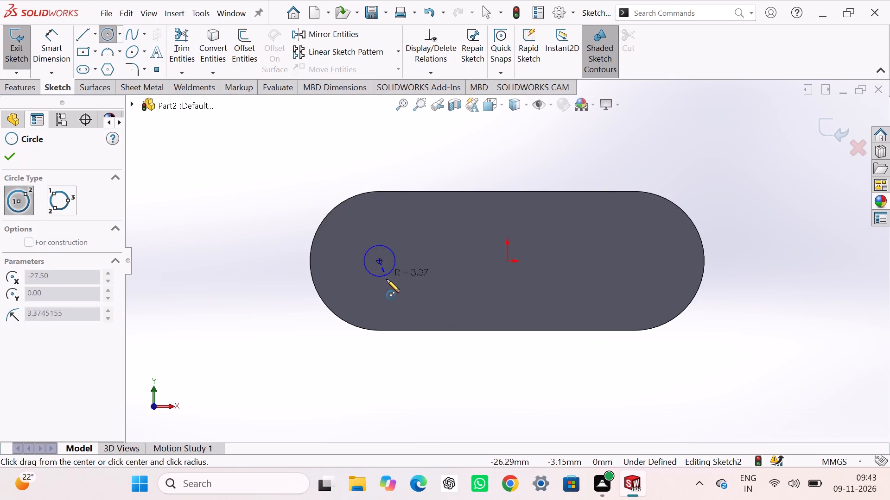
{"action": "left_click", "coordinate": [388, 284]}
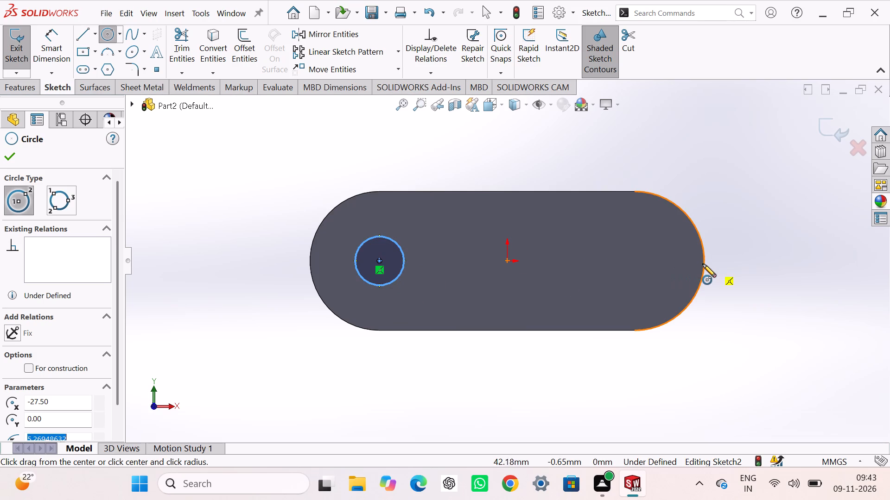
{"action": "left_click", "coordinate": [635, 262]}
{"action": "left_click", "coordinate": [636, 281]}
{"action": "right_click", "coordinate": [284, 170]}
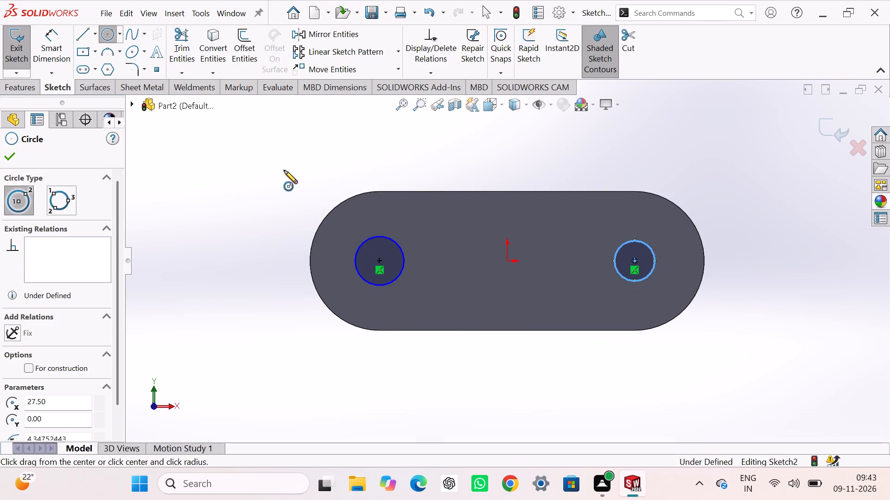
{"action": "left_click", "coordinate": [298, 179]}
Dimension the left circle's diameter as 10 mm.
{"action": "right_click_drag", "start_coordinate": [255, 250], "coordinate": [264, 158]}
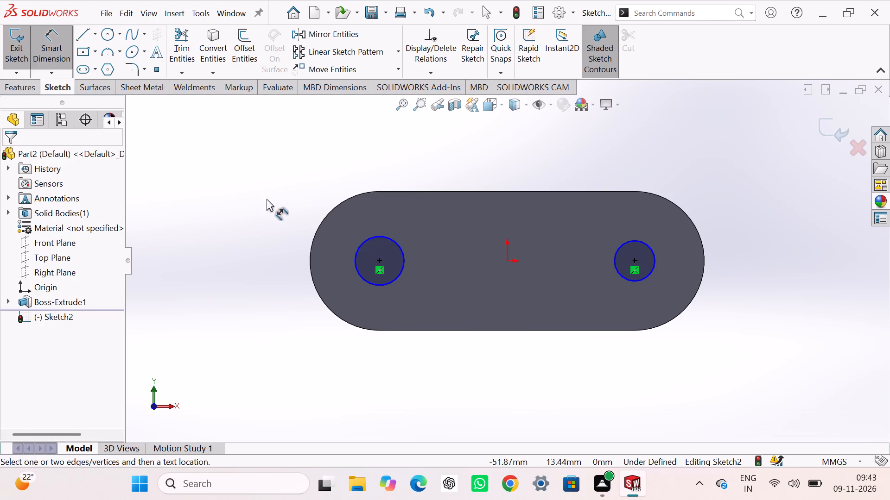
{"action": "left_click", "coordinate": [400, 275]}
{"action": "left_click", "coordinate": [280, 296]}
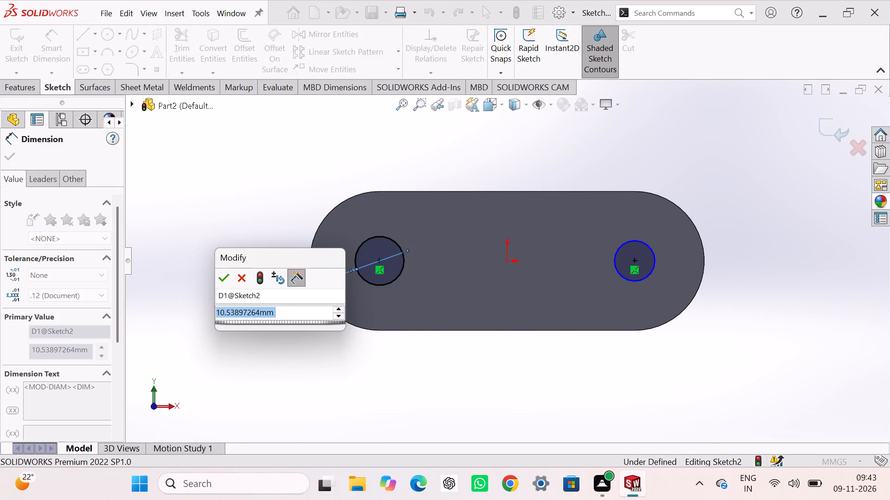
{"action": "type", "text": "10"}
{"action": "key", "text": "Return"}
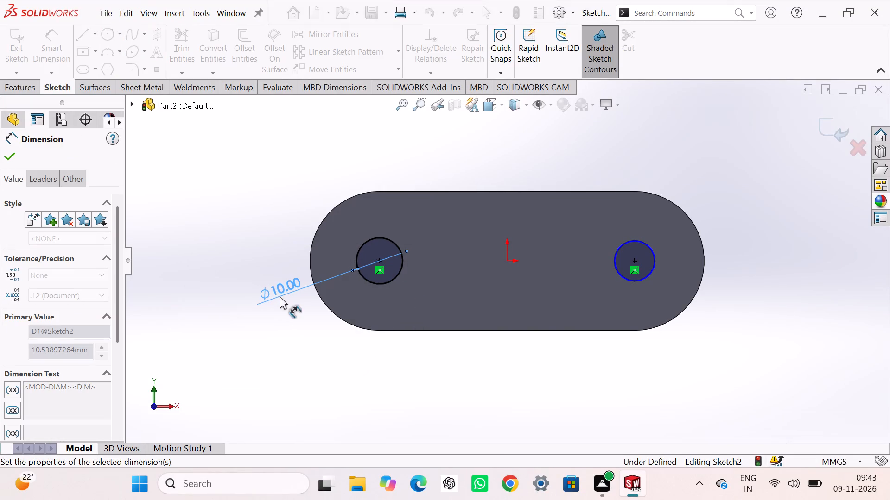
Dimension the right circle's diameter as 10 mm, with the dimension outside the plate's lower right end.
{"action": "left_click", "coordinate": [649, 275]}
{"action": "left_click", "coordinate": [762, 312]}
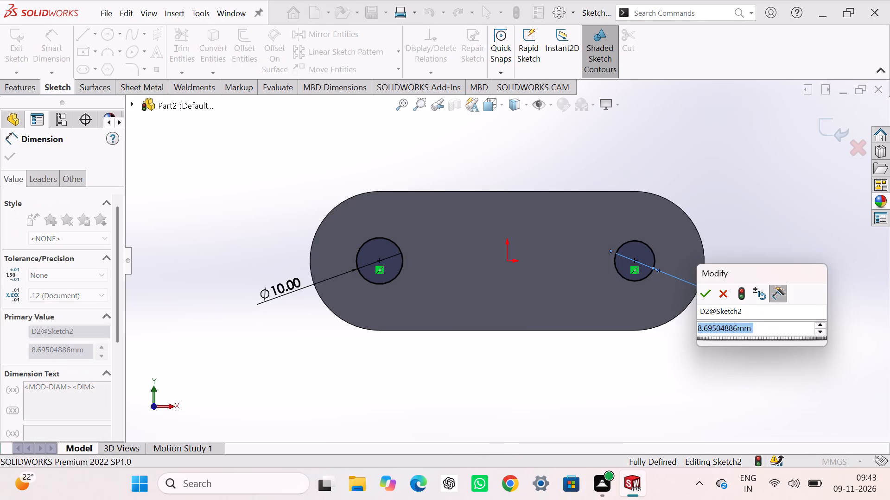
{"action": "type", "text": "10"}
{"action": "key", "text": "Return"}
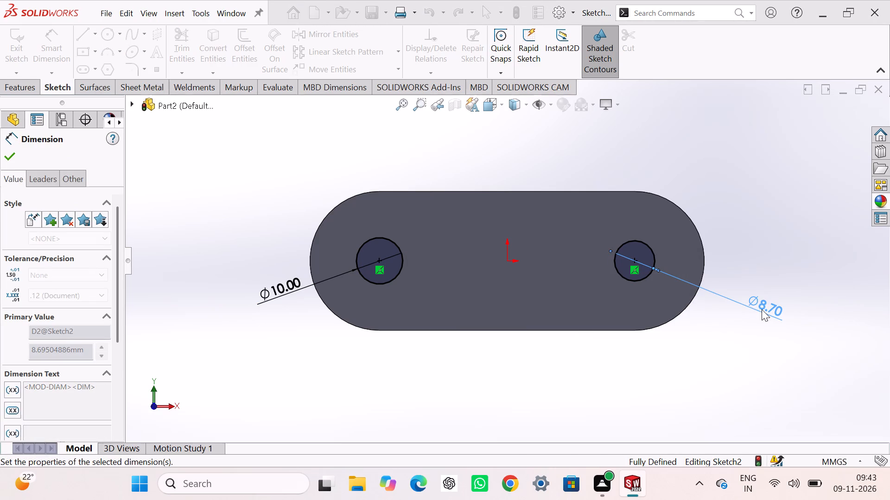
{"action": "left_click", "coordinate": [756, 242]}
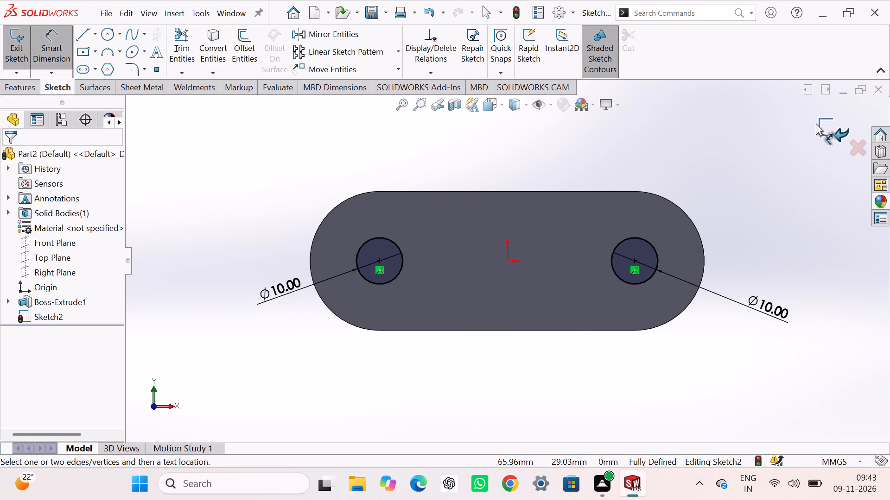
Finish the circle sketch and extrude both circles as Blind bosses 15 mm outward from the plate, merged with it.
{"action": "left_click", "coordinate": [816, 123]}
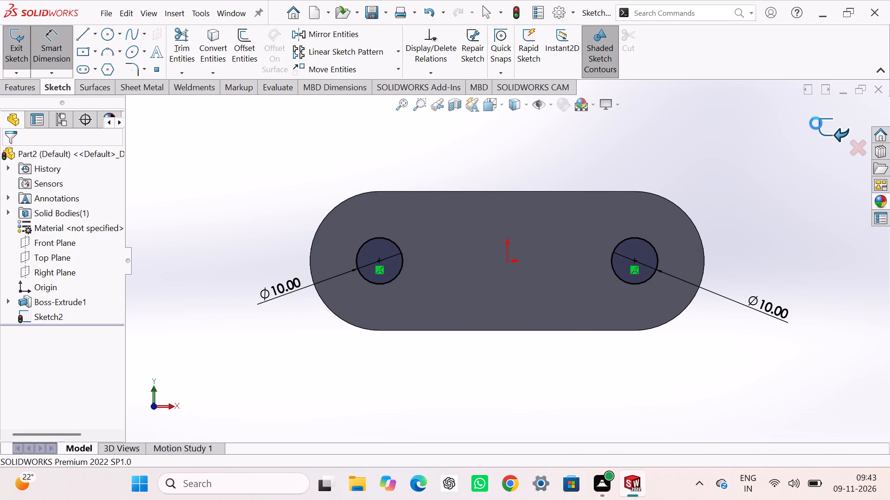
{"action": "middle_click_drag", "start_coordinate": [792, 200], "coordinate": [787, 212]}
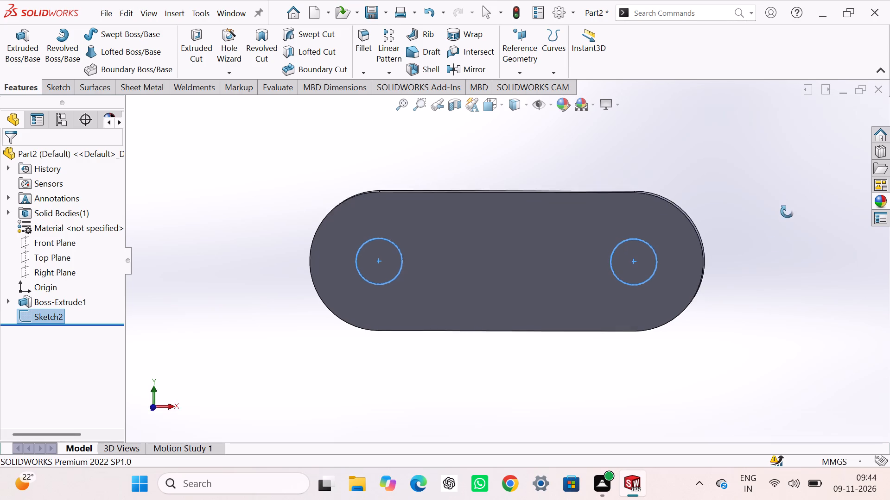
{"action": "middle_click_drag", "start_coordinate": [787, 212], "coordinate": [737, 305]}
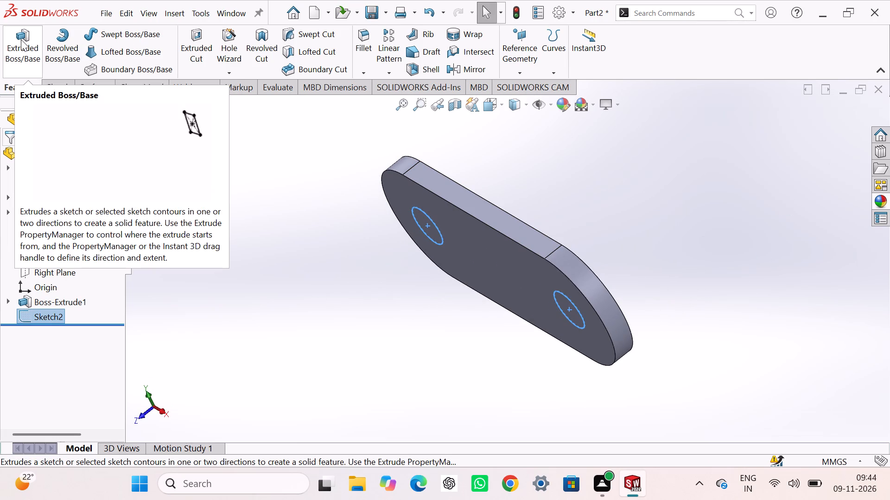
{"action": "left_click", "coordinate": [21, 39]}
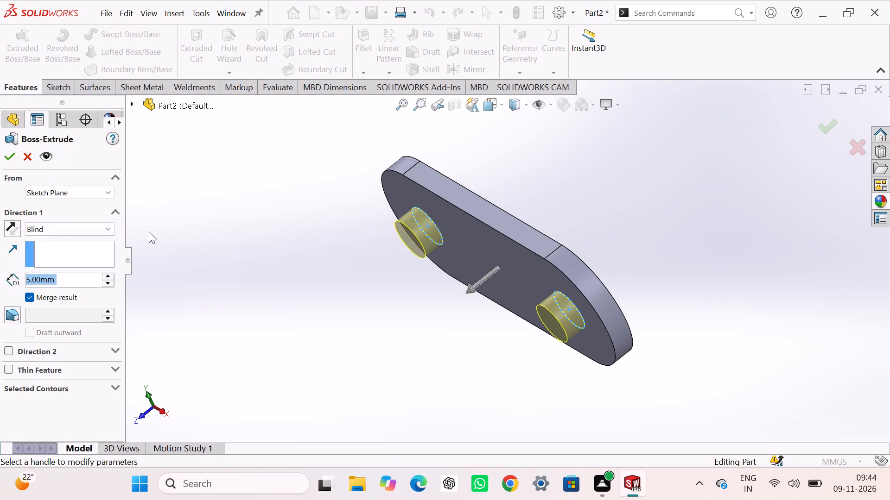
{"action": "type", "text": "15"}
{"action": "key", "text": "Return"}
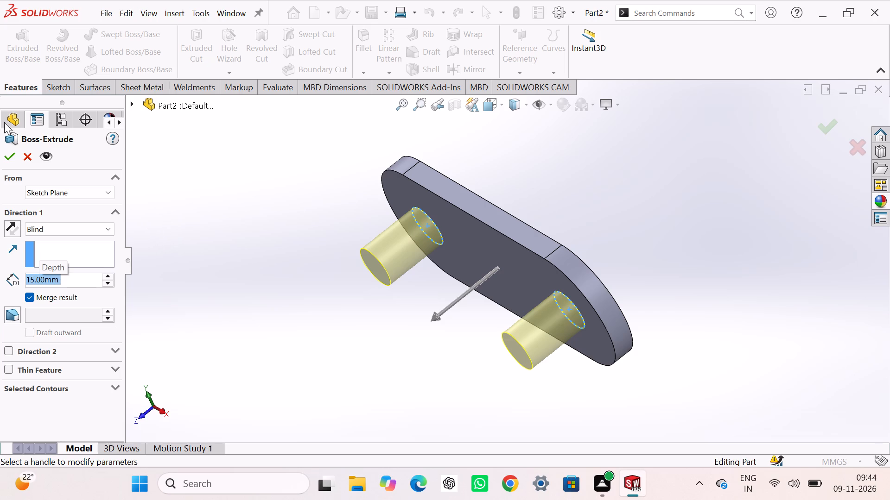
{"action": "left_click", "coordinate": [8, 153]}
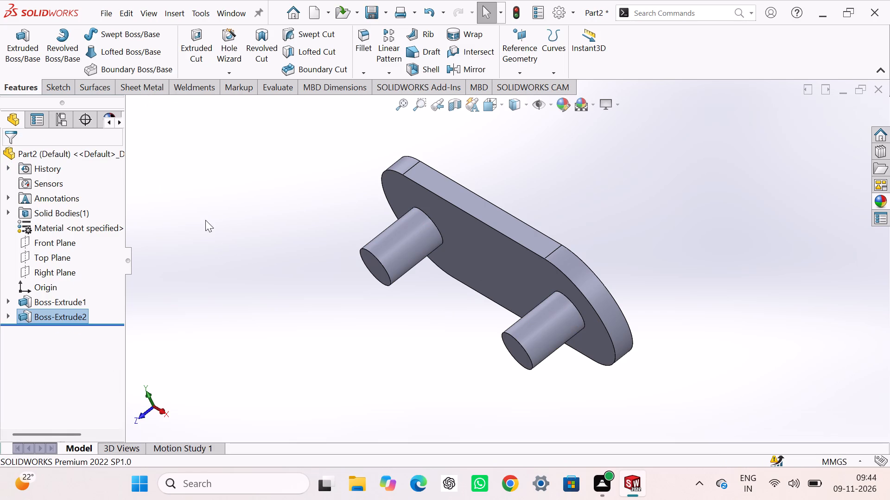
{"action": "left_click", "coordinate": [206, 219]}
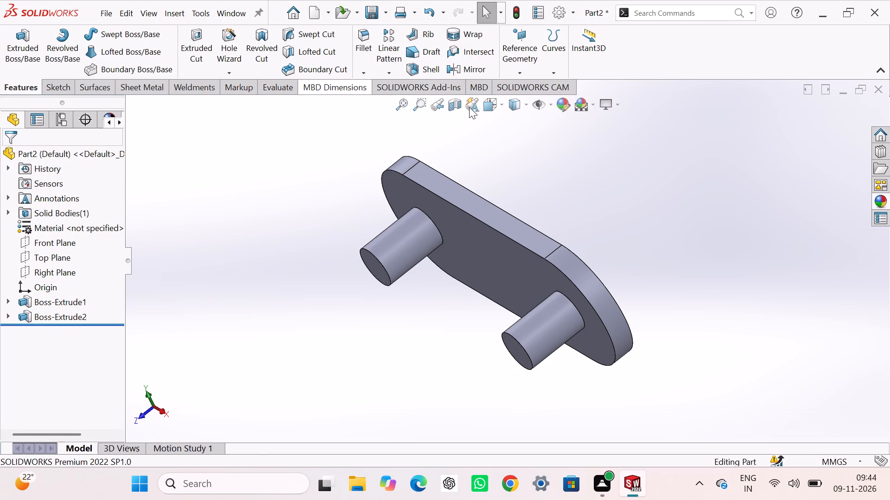
Apply a bright cyan colour from the standard swatches to the whole link plate part.
{"action": "left_click", "coordinate": [563, 104]}
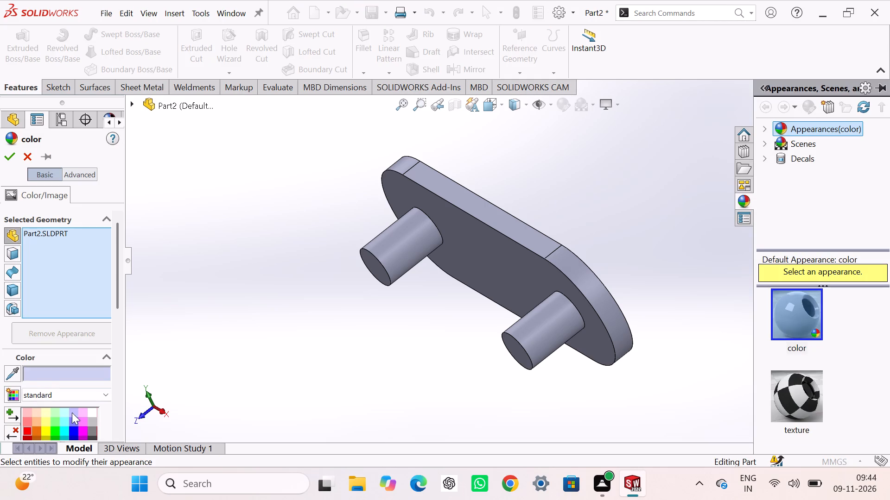
{"action": "left_click", "coordinate": [65, 419]}
{"action": "left_click", "coordinate": [64, 432]}
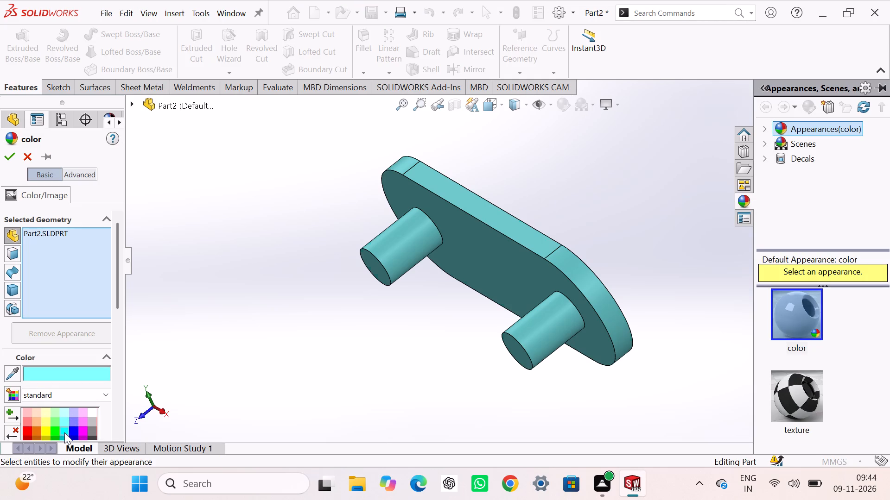
{"action": "left_click", "coordinate": [12, 151]}
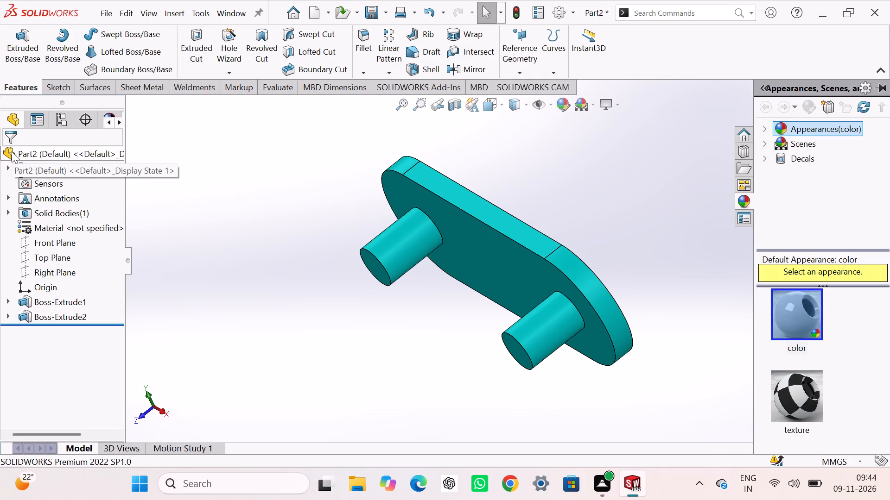
{"action": "left_click", "coordinate": [236, 220]}
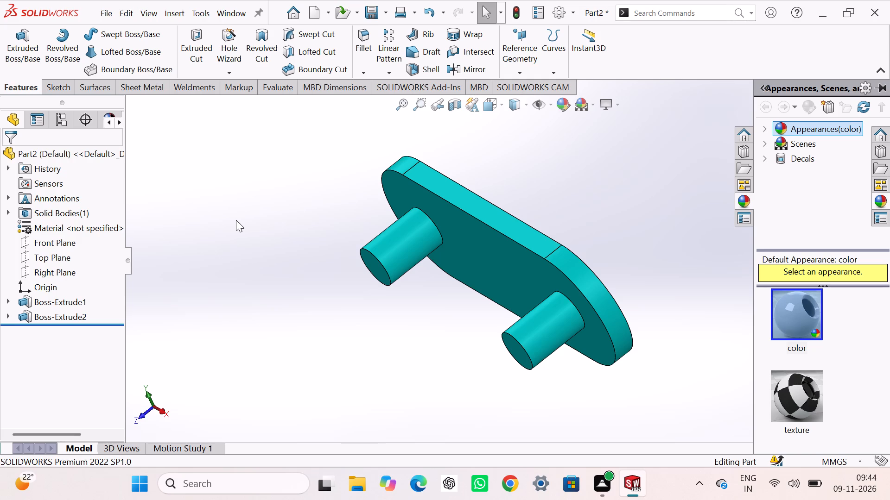
Create a new part document.
{"action": "key", "text": "ctrl+n"}
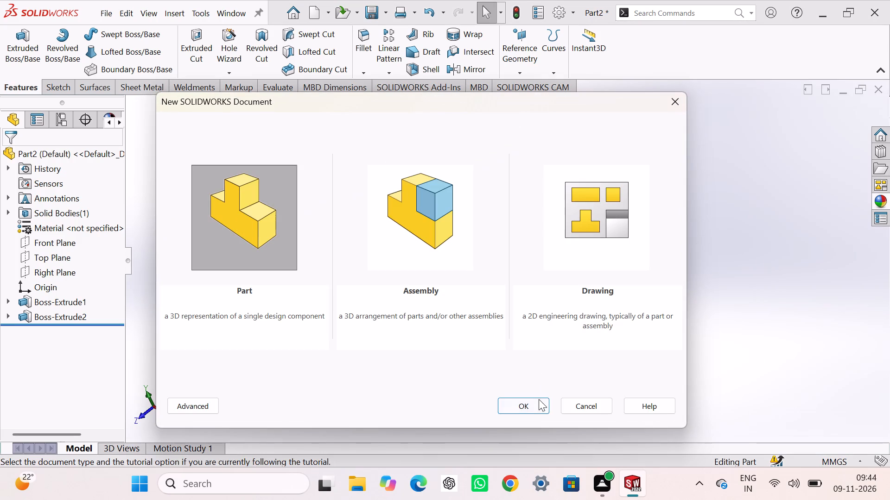
{"action": "left_click", "coordinate": [537, 400]}
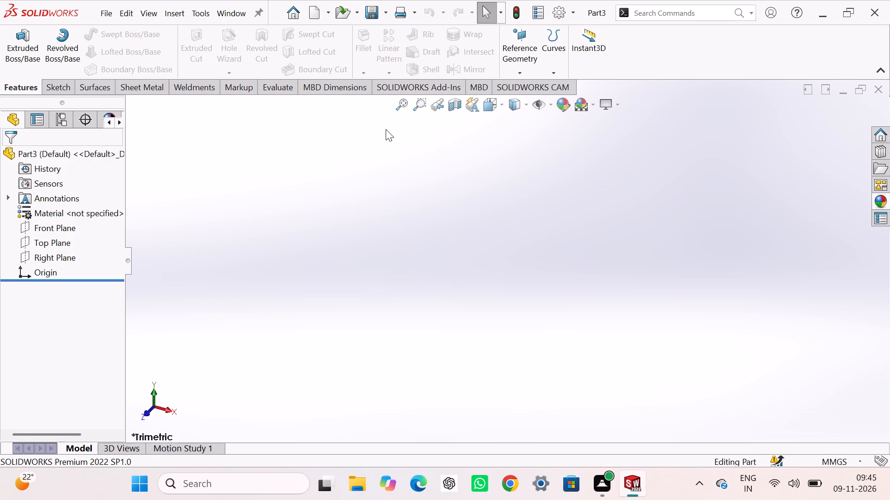
Start a sketch on the Front Plane and draw a circle centred on the origin, about 26 mm in diameter.
{"action": "left_click", "coordinate": [59, 228]}
{"action": "left_click", "coordinate": [63, 217]}
{"action": "left_click", "coordinate": [173, 184]}
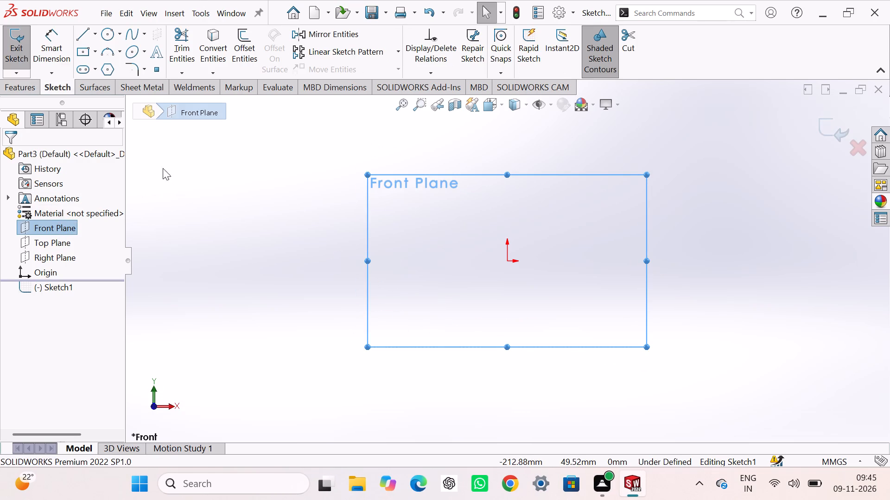
{"action": "left_click", "coordinate": [108, 38]}
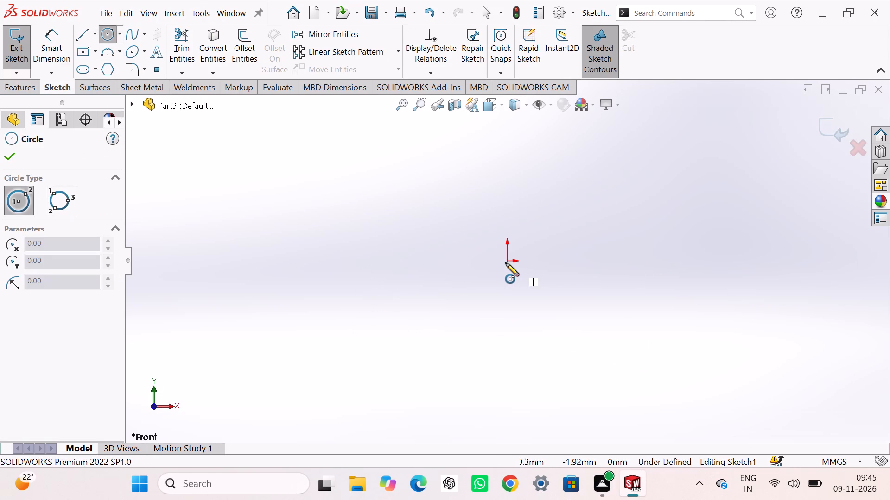
{"action": "left_click", "coordinate": [507, 262]}
{"action": "left_click", "coordinate": [517, 278]}
Dimension the circle's diameter as 10 mm, with the dimension placed to its left.
{"action": "right_click_drag", "start_coordinate": [350, 315], "coordinate": [353, 164]}
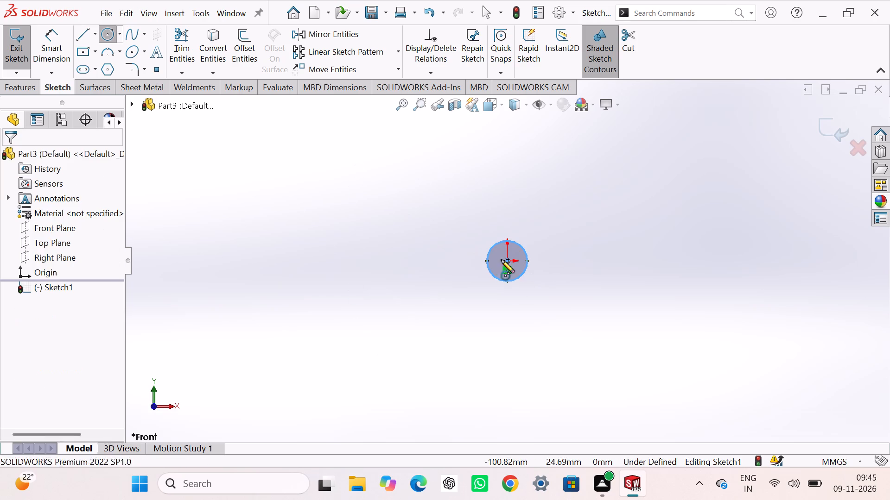
{"action": "left_click_drag", "start_coordinate": [497, 242], "coordinate": [491, 242]}
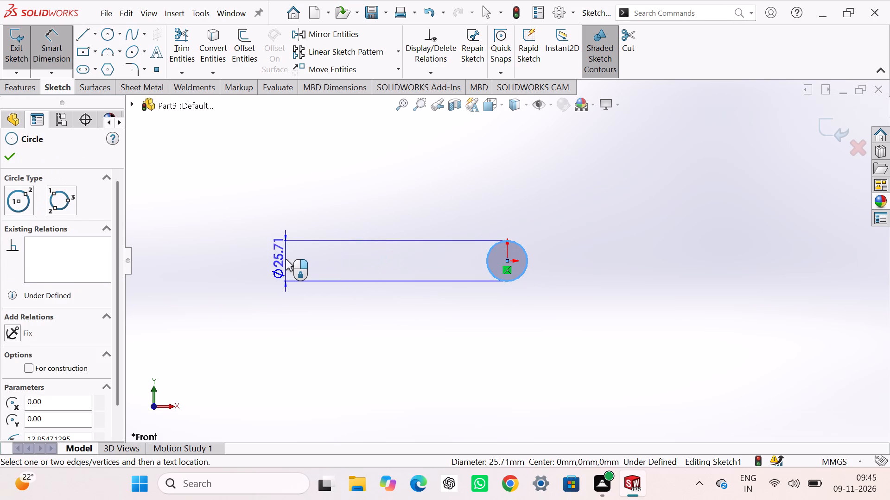
{"action": "left_click", "coordinate": [286, 259]}
{"action": "type", "text": "10"}
{"action": "key", "text": "Return"}
{"action": "left_click", "coordinate": [317, 182]}
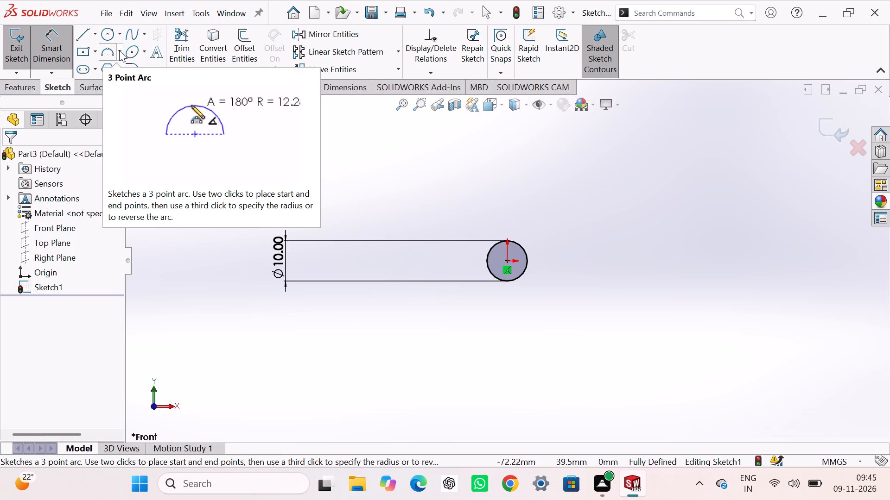
Draw a horizontal centerline from the origin to the right, about 32 mm long.
{"action": "left_click", "coordinate": [93, 32]}
{"action": "left_click", "coordinate": [99, 62]}
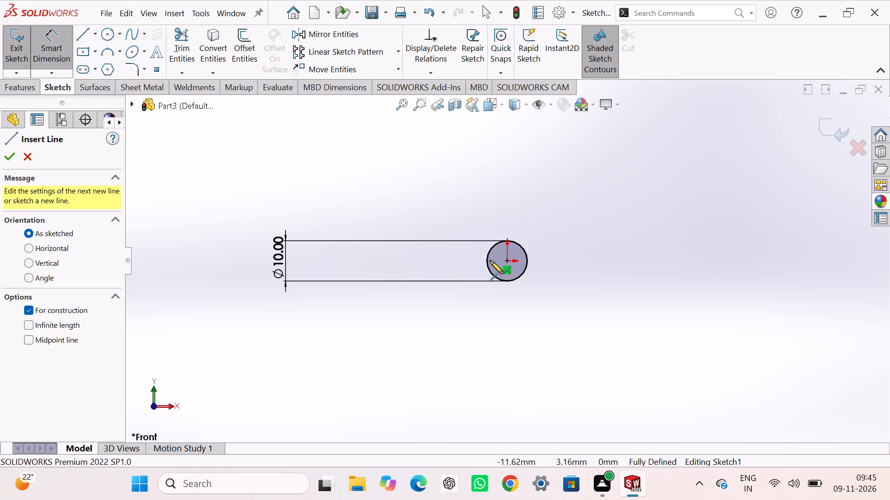
{"action": "left_click", "coordinate": [507, 260]}
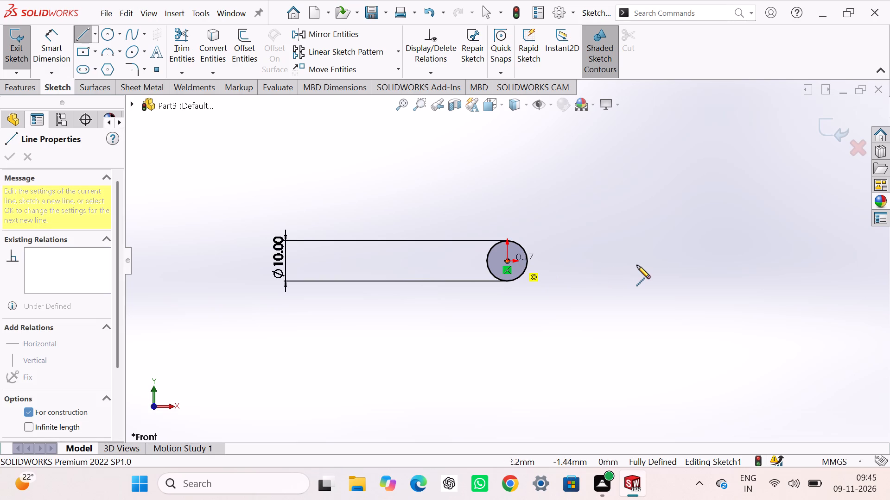
{"action": "left_click", "coordinate": [636, 263]}
{"action": "right_click", "coordinate": [634, 205]}
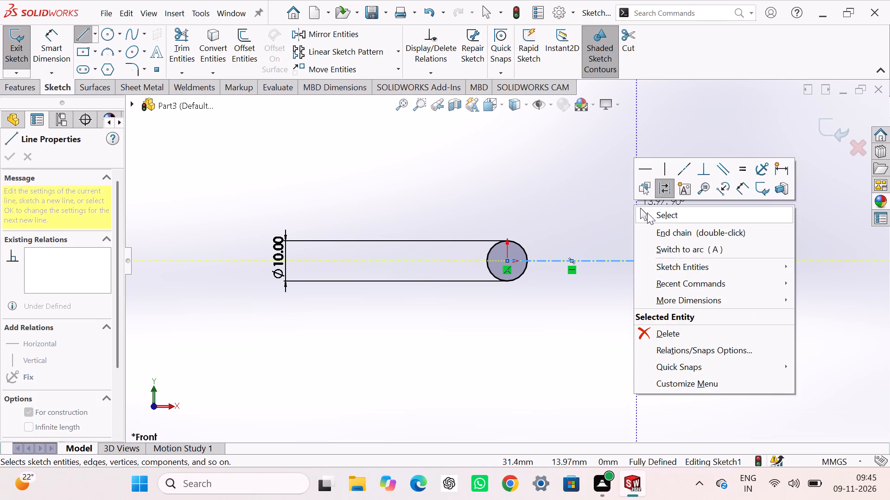
{"action": "left_click", "coordinate": [649, 214]}
Dimension the distance between the centerline's endpoints as 38.2 mm, with the dimension above the circle.
{"action": "right_click_drag", "start_coordinate": [651, 268], "coordinate": [648, 177]}
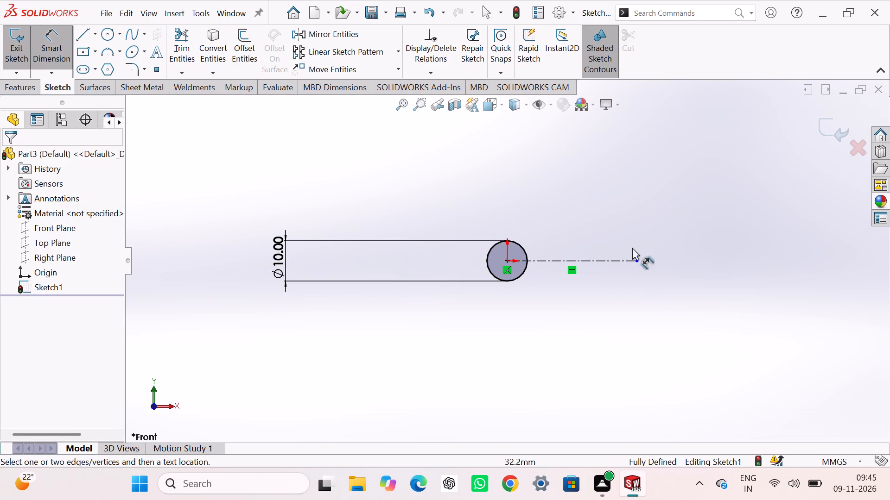
{"action": "left_click", "coordinate": [635, 260]}
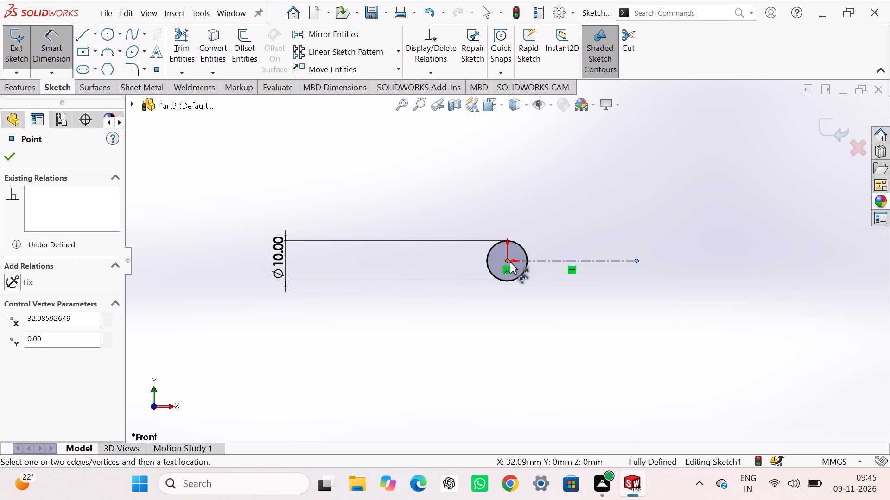
{"action": "left_click", "coordinate": [508, 261]}
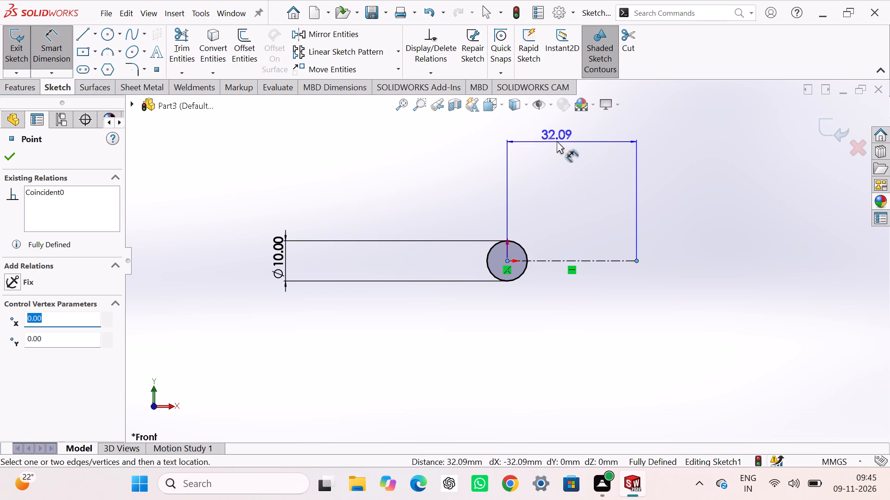
{"action": "left_click", "coordinate": [557, 141]}
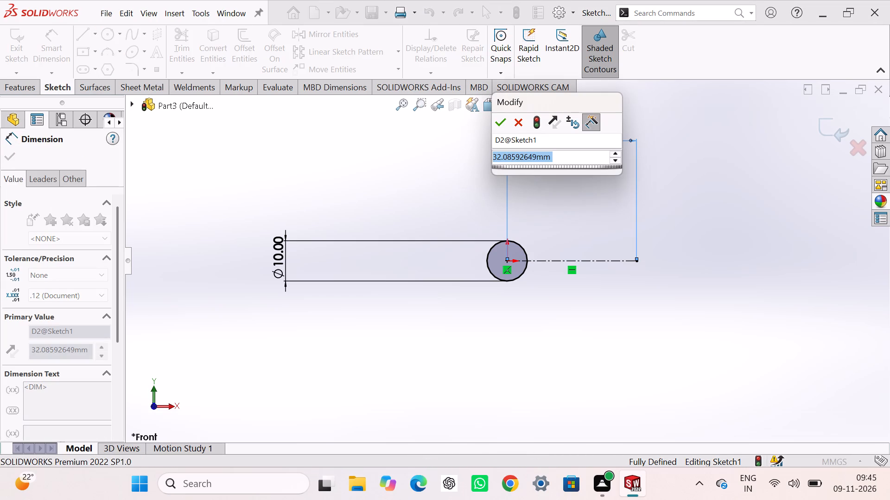
{"action": "type", "text": "38.2"}
{"action": "key", "text": "Return"}
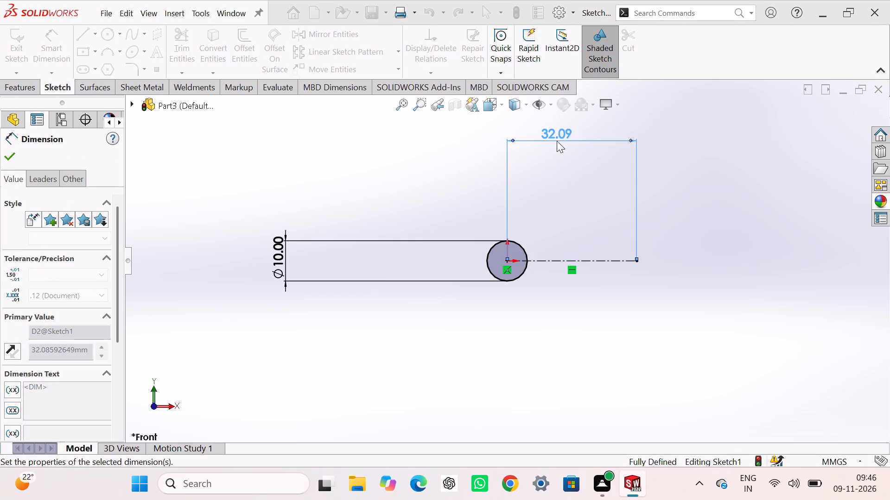
{"action": "left_click", "coordinate": [745, 255]}
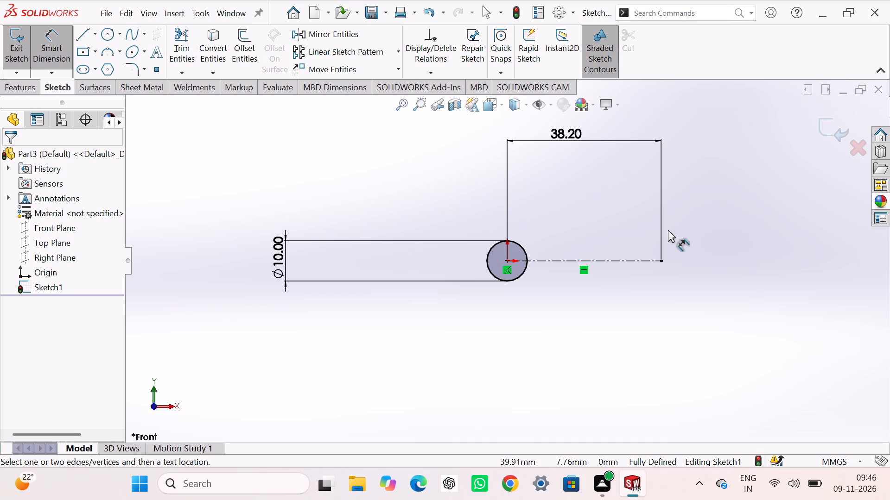
Draw a larger concentric circle centred on the origin, radius about 23 mm.
{"action": "left_click", "coordinate": [110, 39]}
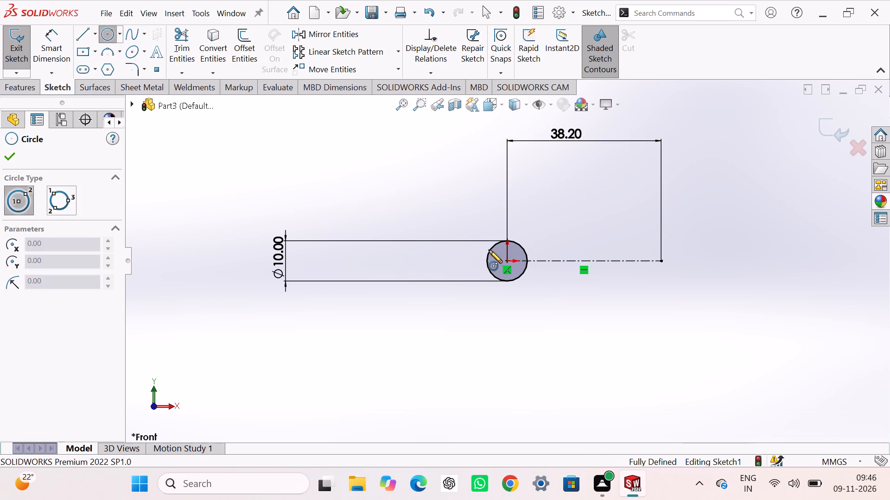
{"action": "left_click", "coordinate": [506, 261]}
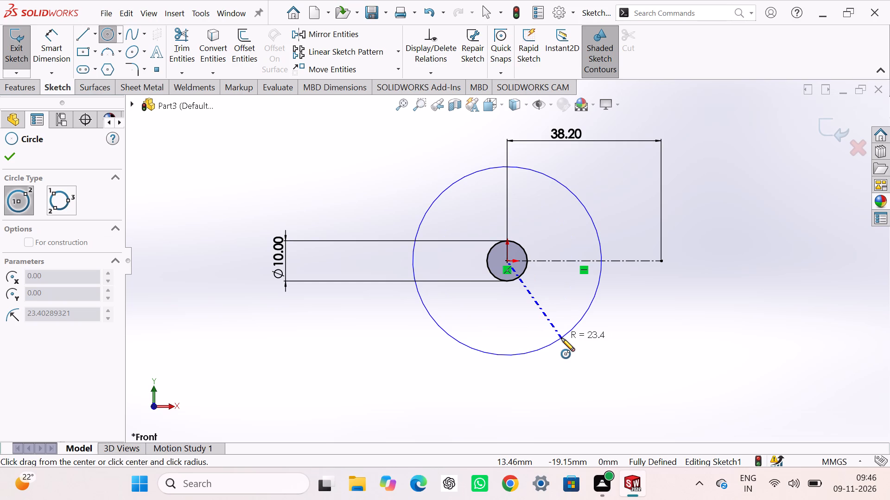
{"action": "left_click", "coordinate": [563, 336]}
Dimension the larger circle's diameter as 38+38 mm, giving 76 mm, with the dimension outside its lower-right edge.
{"action": "right_click_drag", "start_coordinate": [614, 347], "coordinate": [623, 273]}
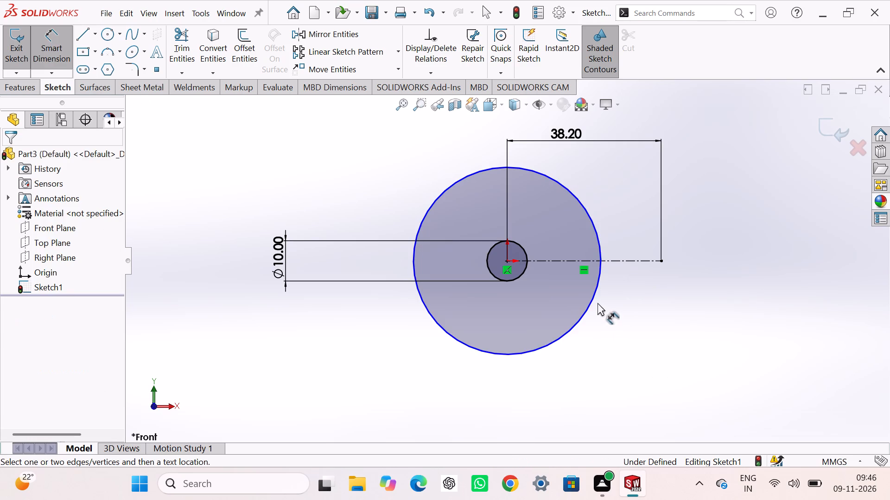
{"action": "left_click", "coordinate": [591, 298]}
{"action": "left_click", "coordinate": [613, 379]}
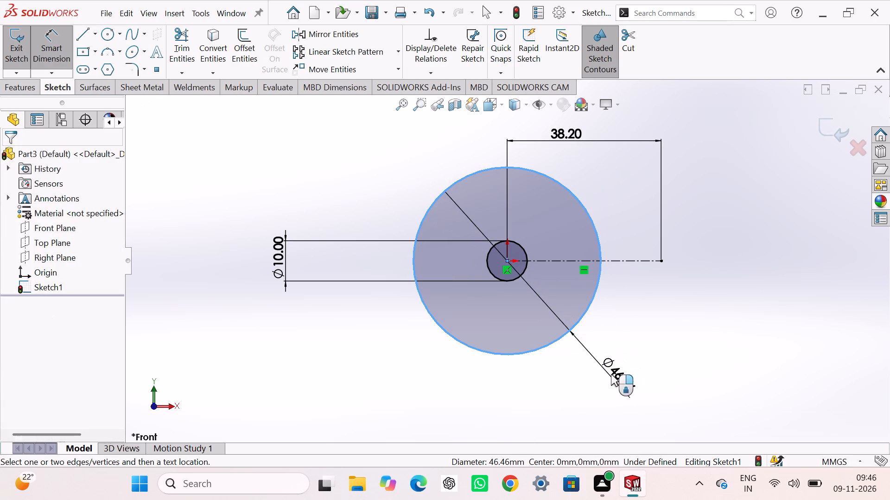
{"action": "key", "text": "3"}
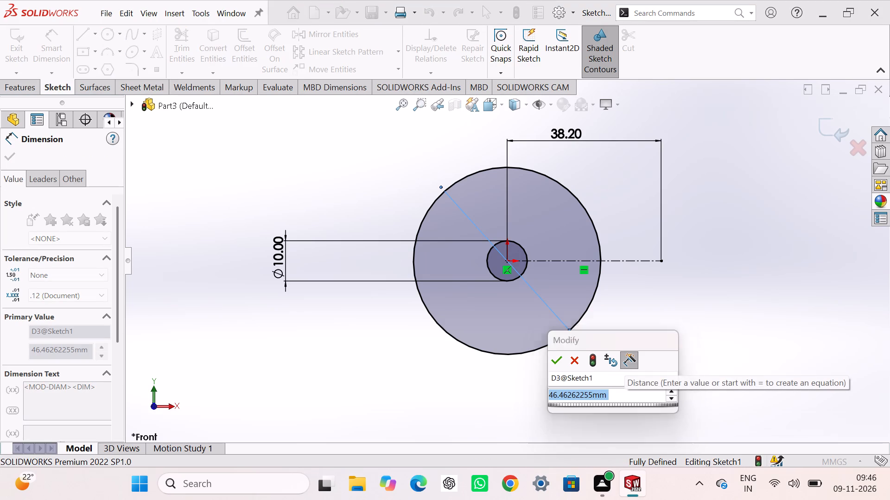
{"action": "key", "text": "8"}
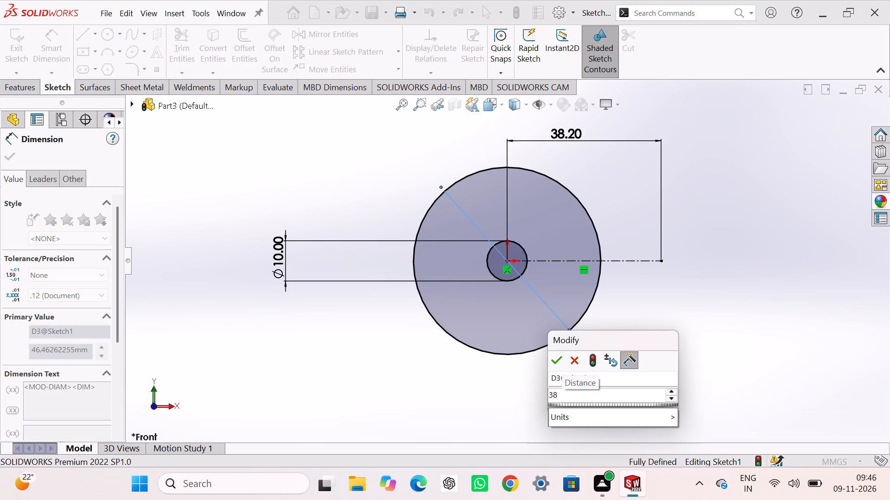
{"action": "type", "text": "+38"}
{"action": "key", "text": "Return"}
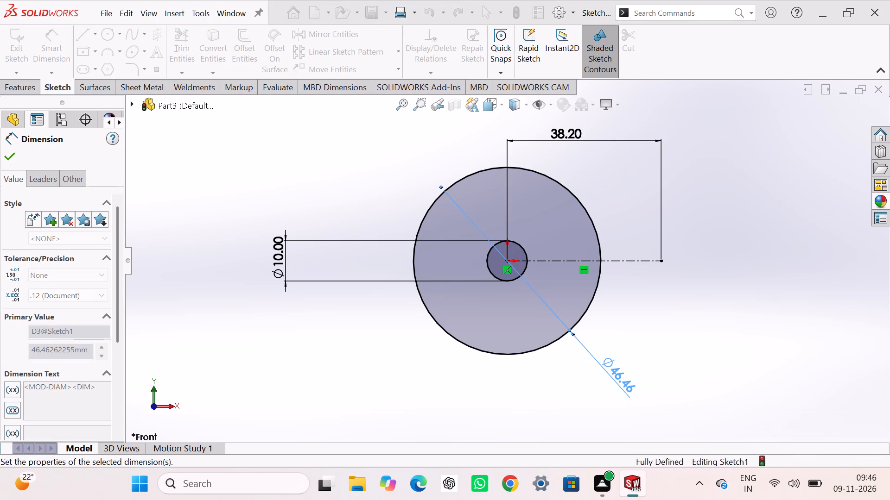
{"action": "left_click", "coordinate": [774, 312]}
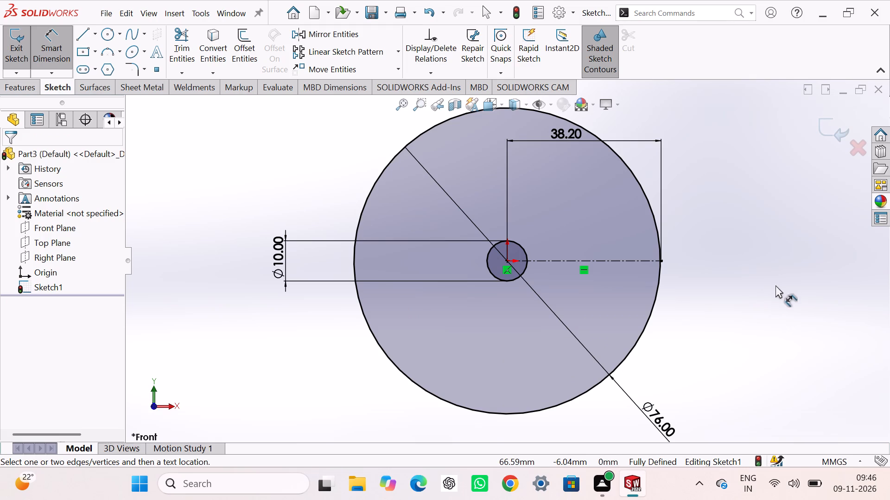
Draw a small circle of about 3.7 mm radius inside the large one, centred about 12 mm directly below the origin.
{"action": "scroll", "coordinate": [744, 308], "scroll_direction": "down", "scroll_amount": 1}
{"action": "scroll", "coordinate": [717, 316], "scroll_direction": "up", "scroll_amount": 2}
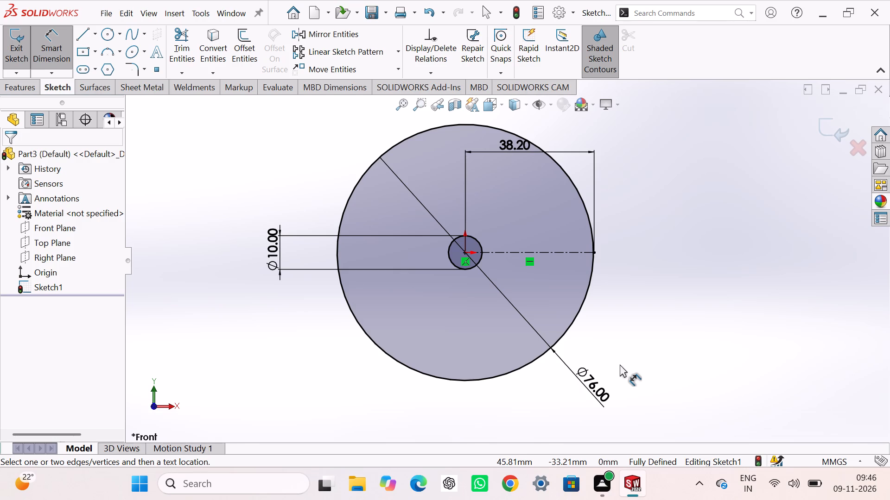
{"action": "left_click", "coordinate": [107, 35]}
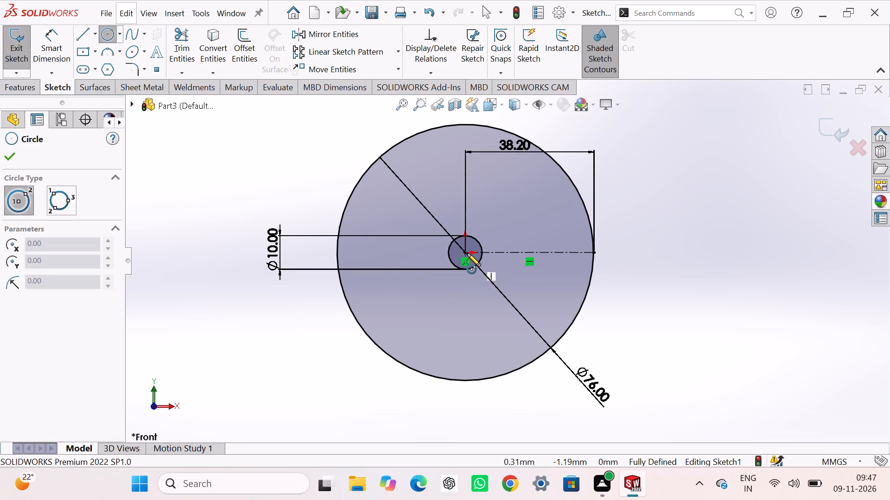
{"action": "left_click", "coordinate": [463, 294]}
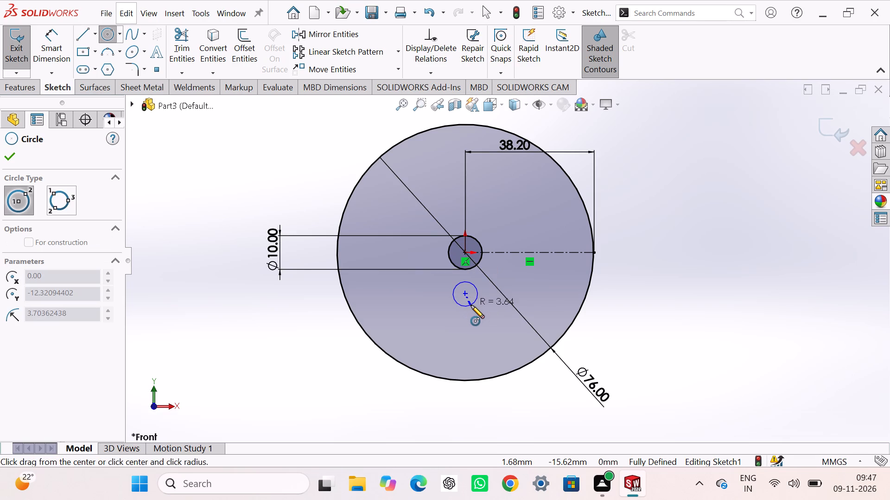
{"action": "left_click", "coordinate": [471, 305]}
Dimension the small lower circle's diameter as 11 mm, with the dimension to the left of the large circle.
{"action": "right_click_drag", "start_coordinate": [175, 308], "coordinate": [177, 196]}
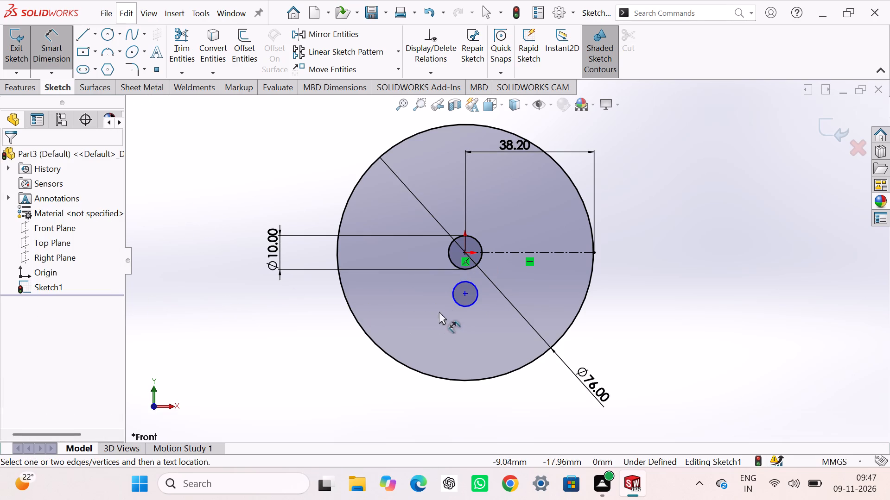
{"action": "left_click", "coordinate": [452, 299]}
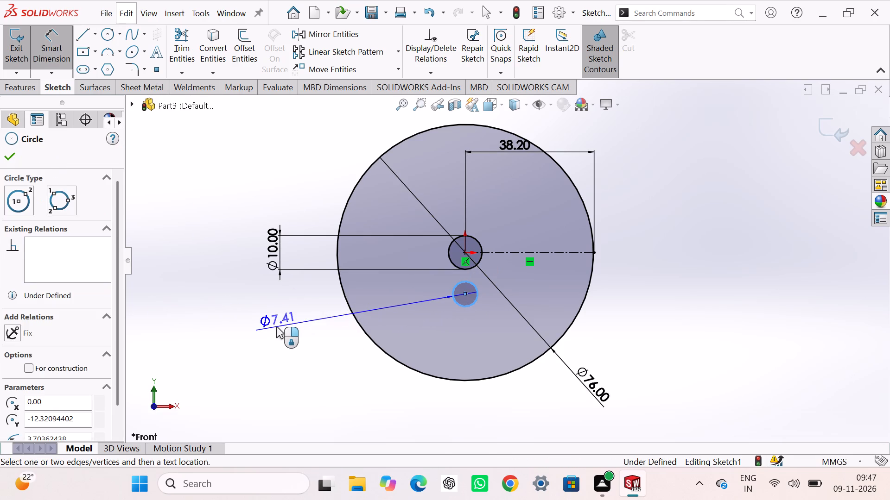
{"action": "left_click", "coordinate": [276, 326]}
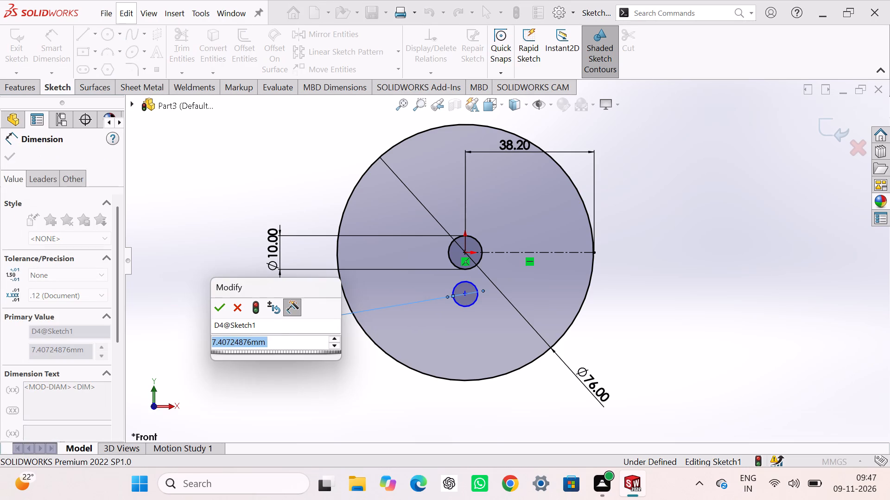
{"action": "type", "text": "11"}
{"action": "key", "text": "Return"}
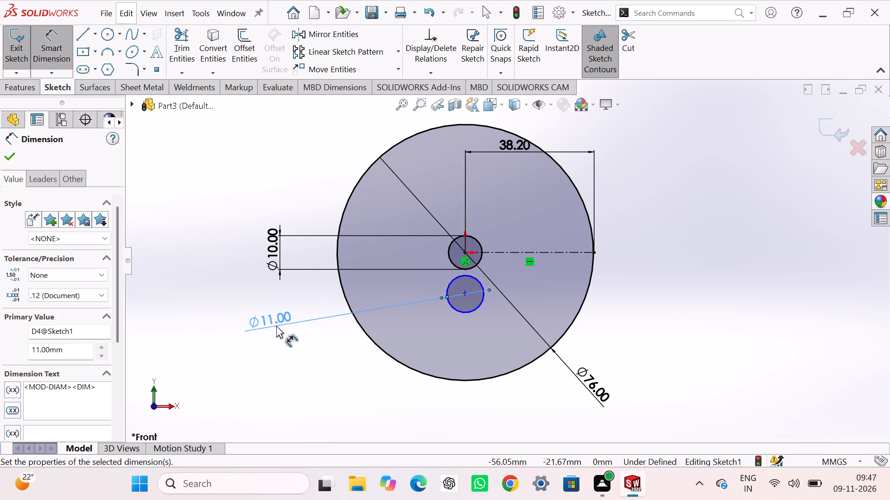
Dimension the vertical distance between the 11 mm circle's centre and the origin as 15 mm, placed on the left.
{"action": "left_click", "coordinate": [464, 293]}
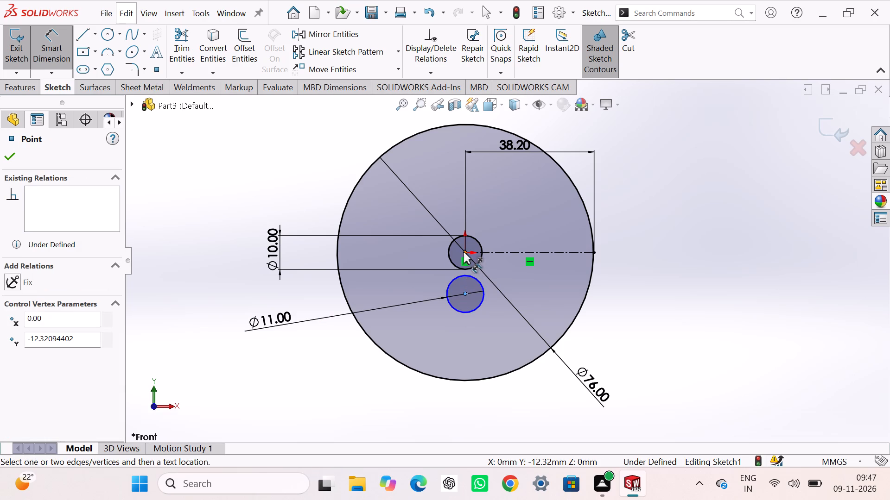
{"action": "left_click", "coordinate": [464, 252]}
{"action": "left_click", "coordinate": [307, 274]}
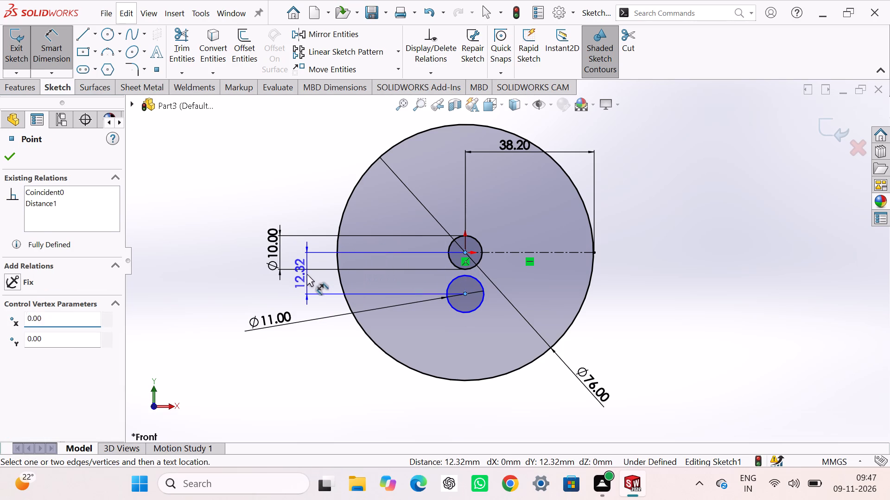
{"action": "type", "text": "16"}
{"action": "key", "text": "BackSpace"}
{"action": "key", "text": "5"}
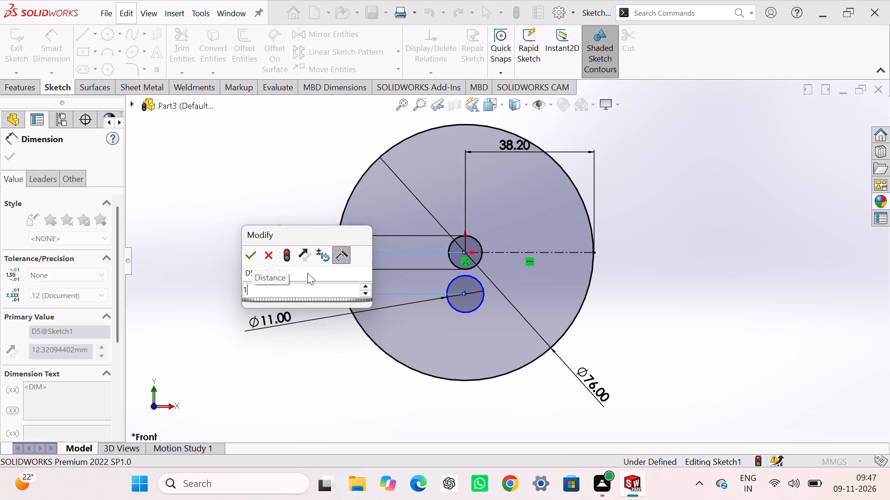
{"action": "key", "text": "Return"}
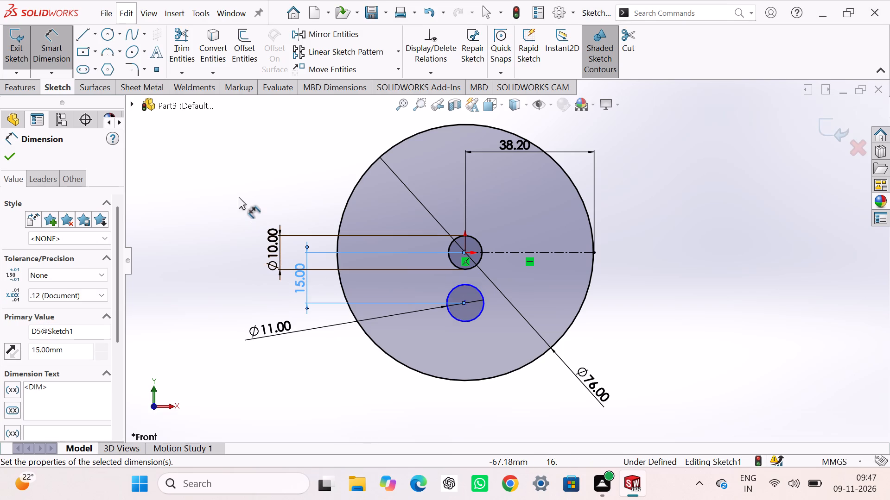
{"action": "left_click", "coordinate": [239, 197]}
{"action": "key", "text": "Escape"}
{"action": "key", "text": "Escape"}
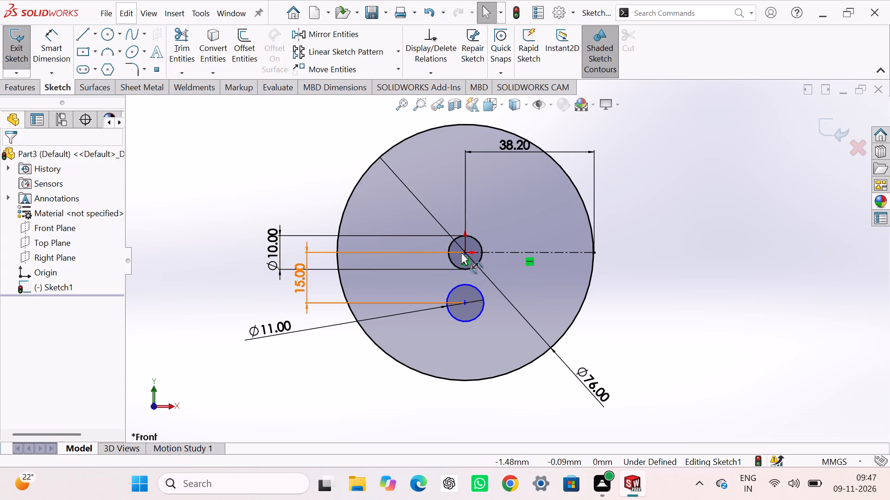
Add a Vertical relation between the origin centre point and the 11 mm circle's centre.
{"action": "left_click", "coordinate": [465, 251]}
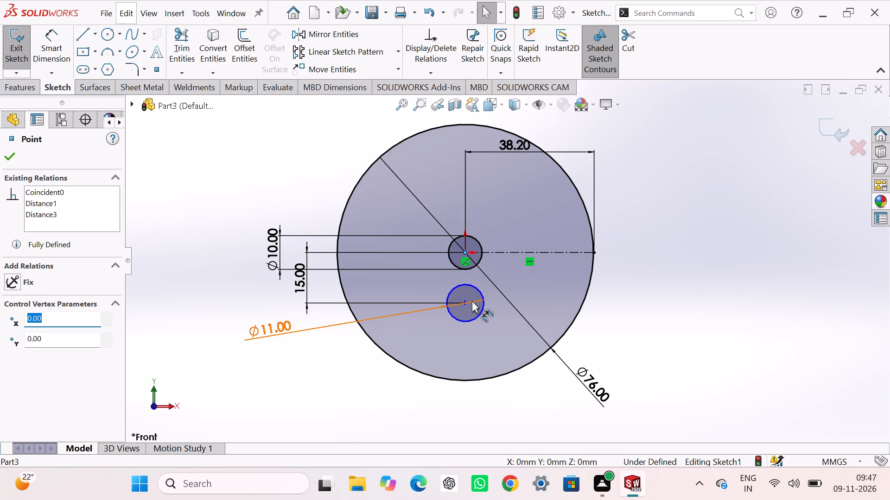
{"action": "left_click", "coordinate": [466, 303], "text": "ctrl"}
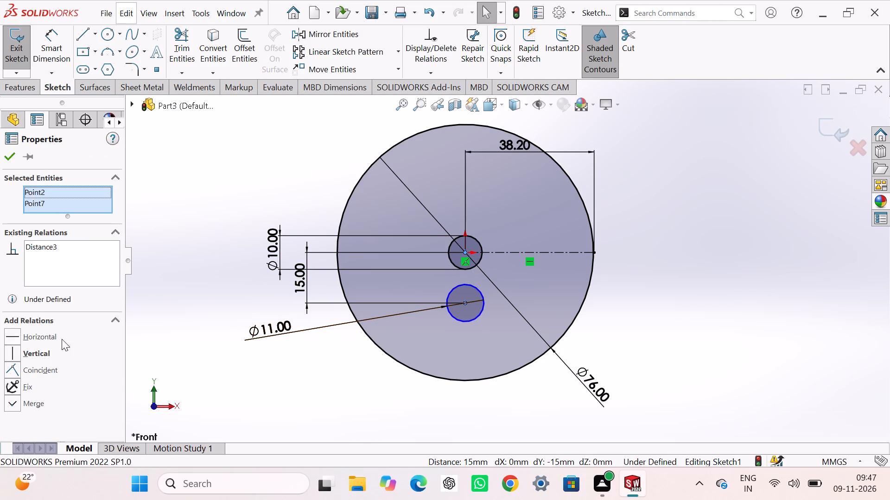
{"action": "left_click", "coordinate": [37, 352]}
{"action": "left_click", "coordinate": [263, 173]}
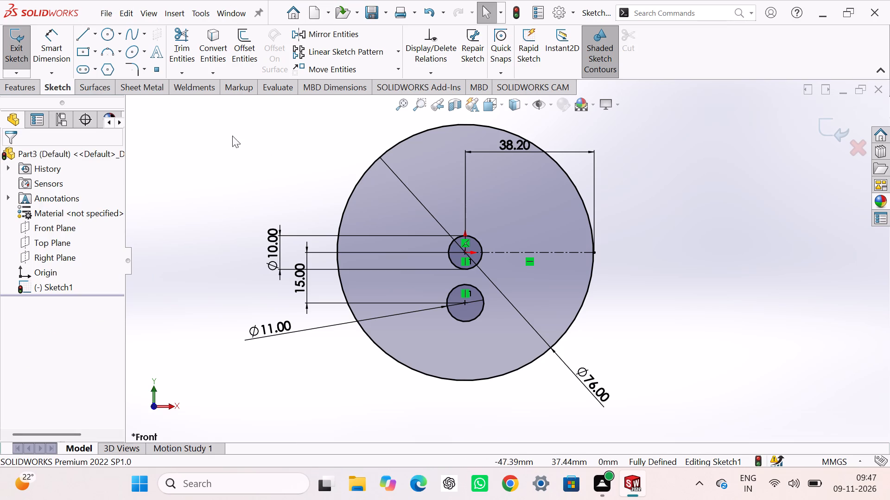
Draw a vertical line about 34 mm long from the 11 mm circle's right quadrant down past the 76 mm circle.
{"action": "left_click", "coordinate": [78, 36]}
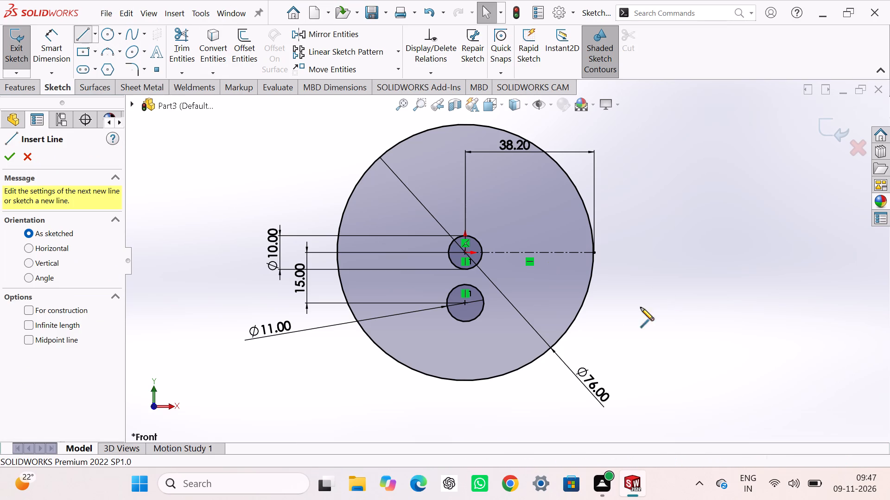
{"action": "left_click", "coordinate": [483, 303]}
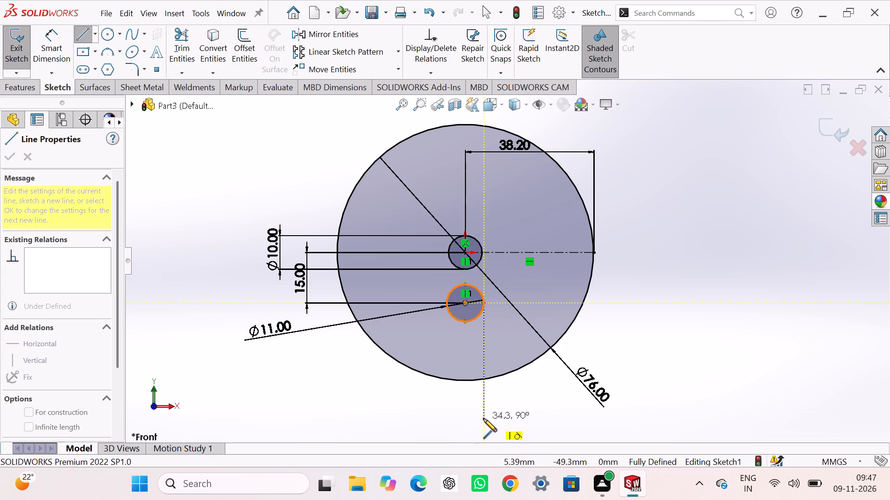
{"action": "left_click", "coordinate": [483, 419]}
{"action": "right_click", "coordinate": [278, 351]}
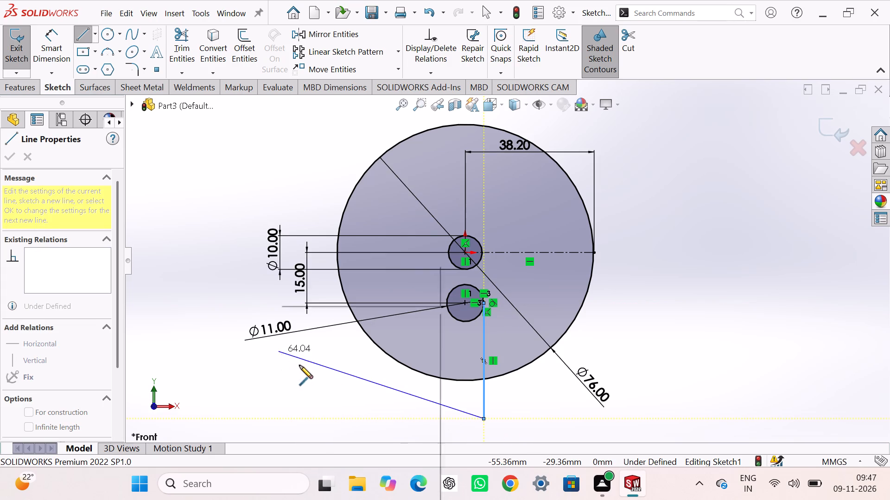
{"action": "left_click", "coordinate": [334, 325]}
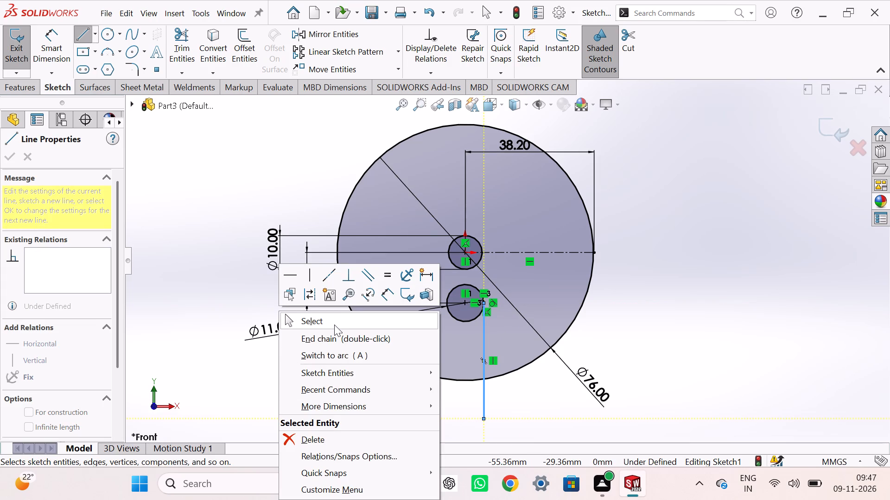
{"action": "left_click", "coordinate": [157, 200]}
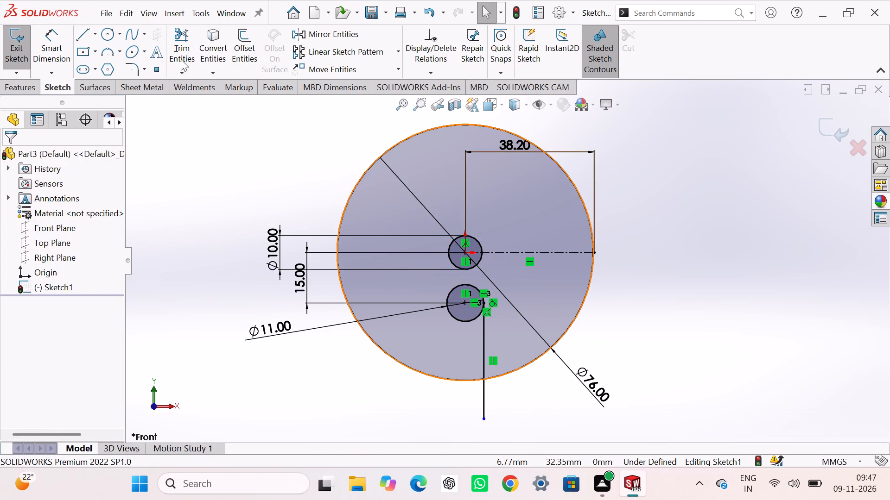
Draw a second vertical line from the 11 mm circle's left quadrant down past the 76 mm circle.
{"action": "left_click", "coordinate": [81, 33]}
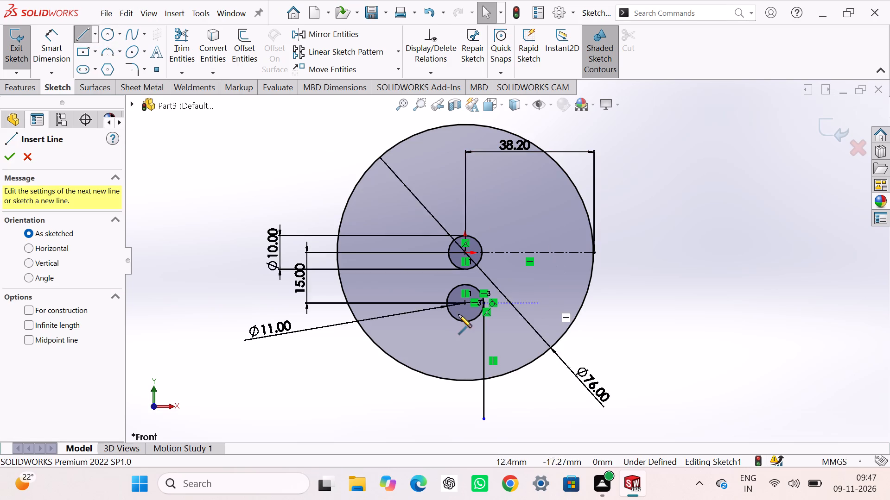
{"action": "left_click", "coordinate": [445, 304]}
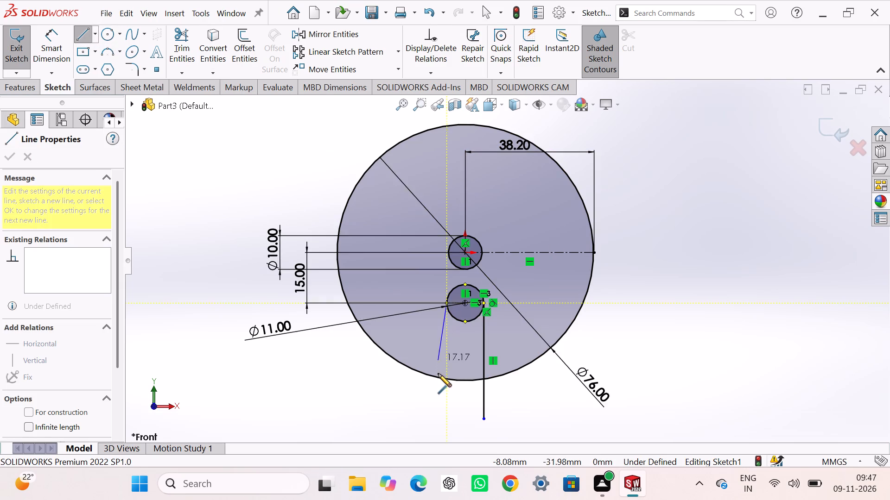
{"action": "left_click", "coordinate": [447, 403]}
{"action": "right_click", "coordinate": [220, 191]}
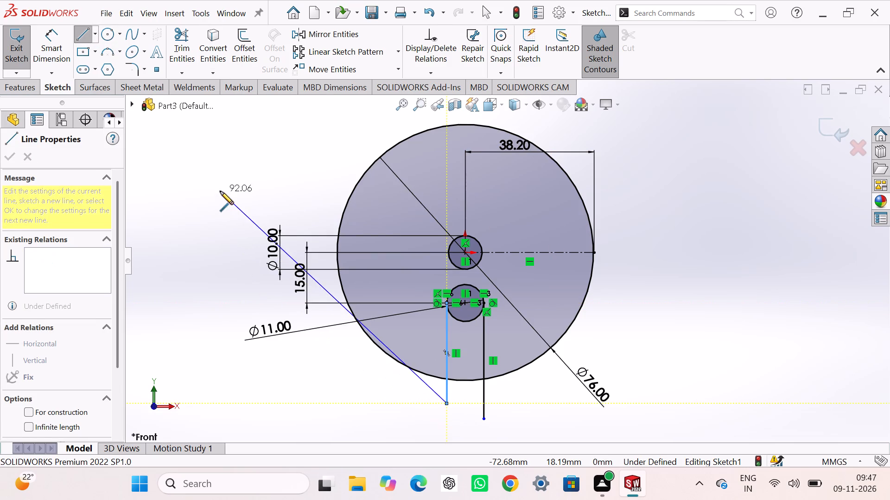
{"action": "left_click", "coordinate": [239, 203]}
{"action": "left_click", "coordinate": [222, 209]}
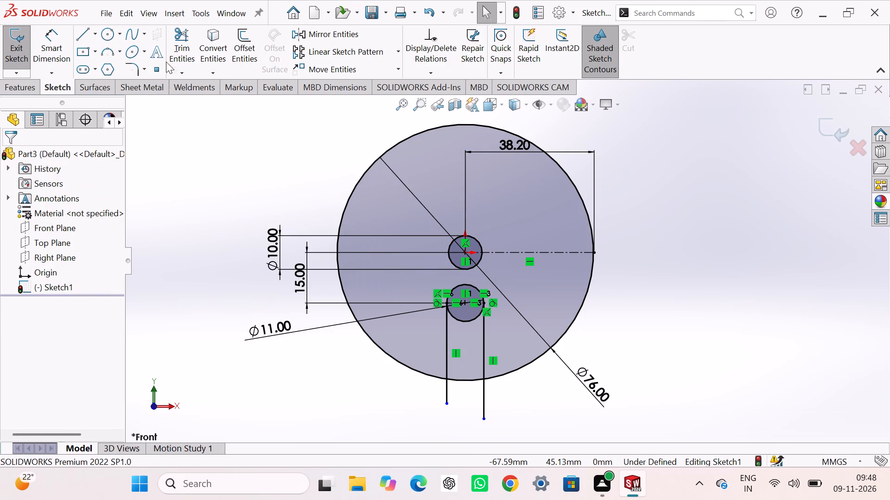
Trim to a closed slot profile, removing the 11 mm circle's lower half, the overhanging line ends and the 76 mm circle outside the slot.
{"action": "left_click", "coordinate": [175, 43]}
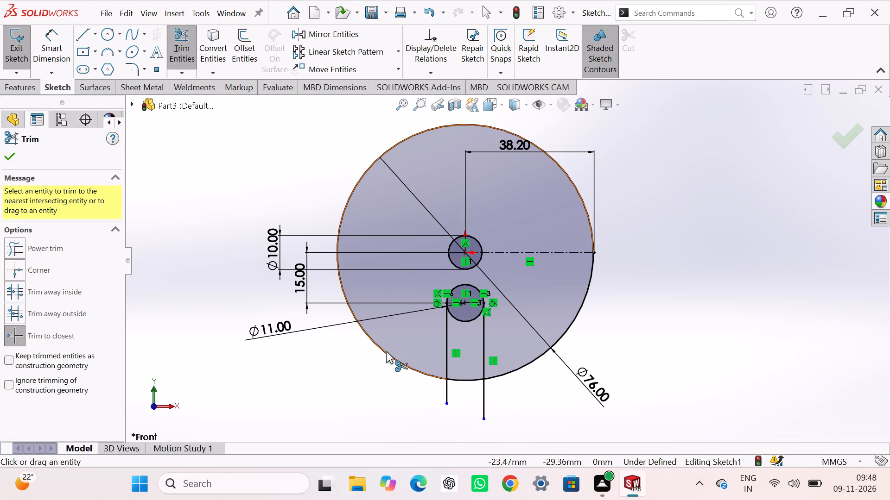
{"action": "left_click", "coordinate": [468, 320]}
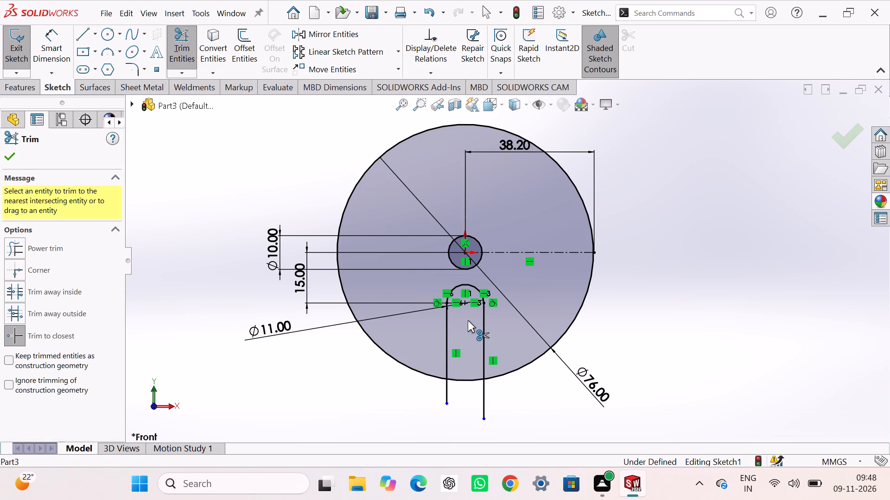
{"action": "left_click", "coordinate": [446, 393]}
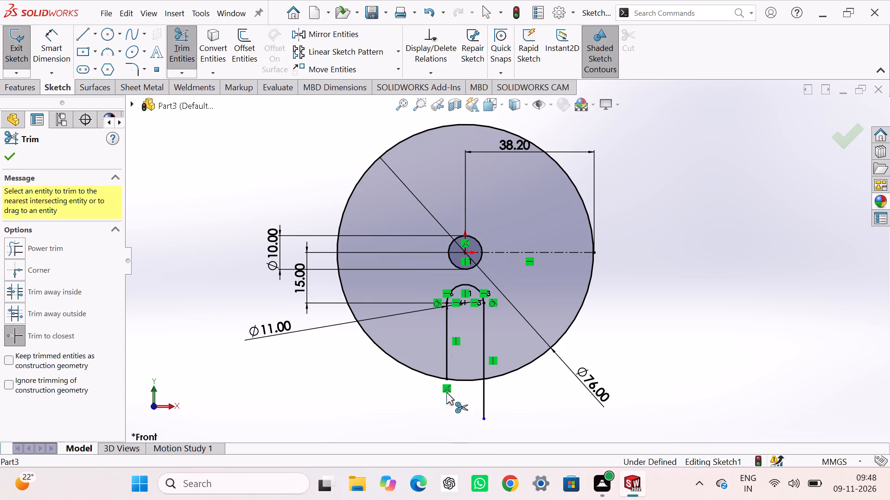
{"action": "left_click", "coordinate": [483, 395]}
{"action": "left_click", "coordinate": [520, 369]}
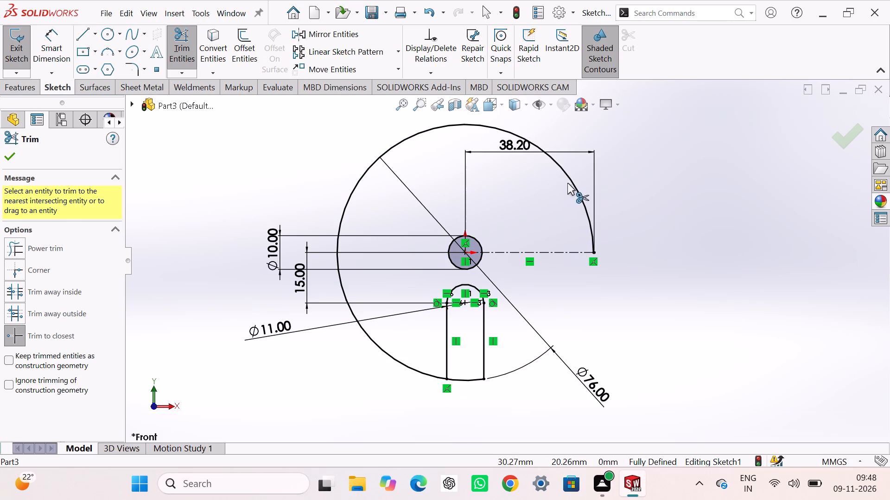
{"action": "left_click", "coordinate": [568, 176]}
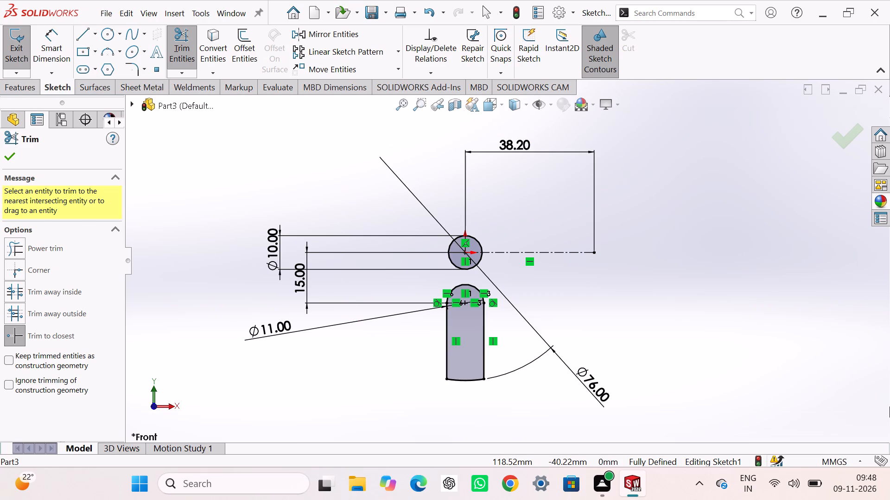
Undo the trims on the 76 mm circle so the full outer circle is available again.
{"action": "key", "text": "ctrl+z"}
{"action": "key", "text": "ctrl+z"}
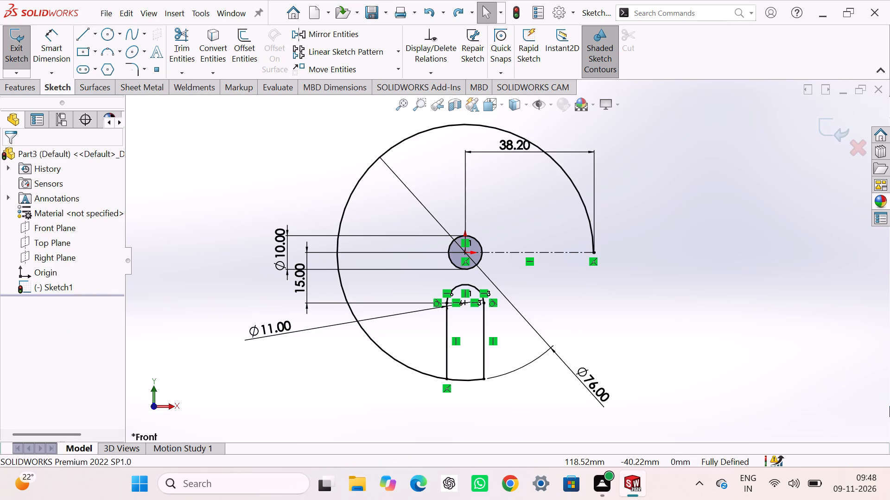
{"action": "key", "text": "Escape"}
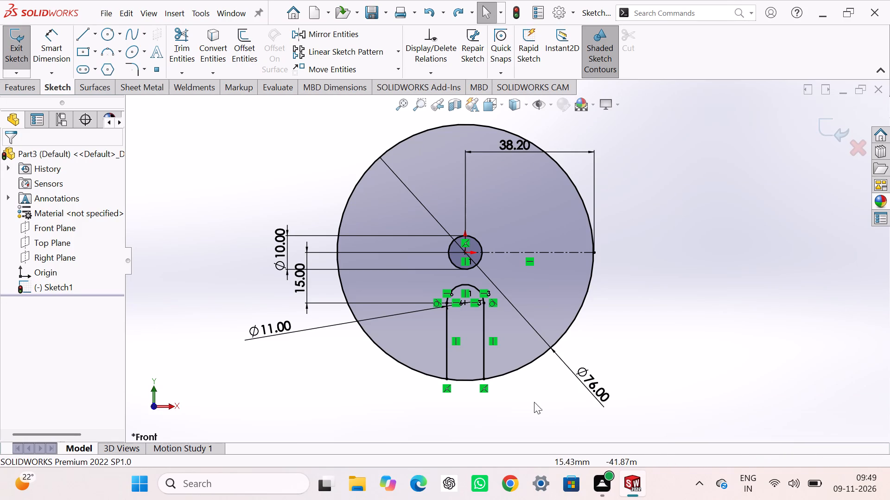
{"action": "key", "text": "Escape"}
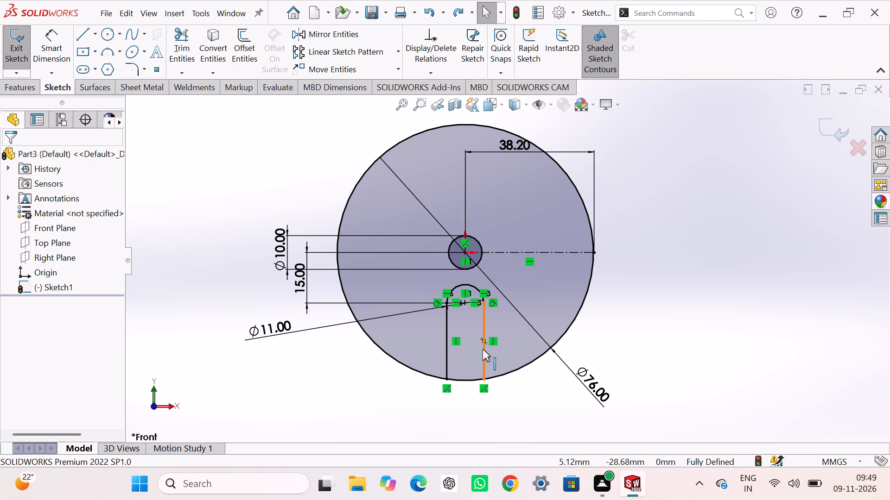
Circular-pattern the slot's arc and two side lines about the origin with 4 equally spaced instances over 360 degrees.
{"action": "left_click", "coordinate": [483, 349]}
{"action": "left_click", "coordinate": [475, 288], "text": "ctrl"}
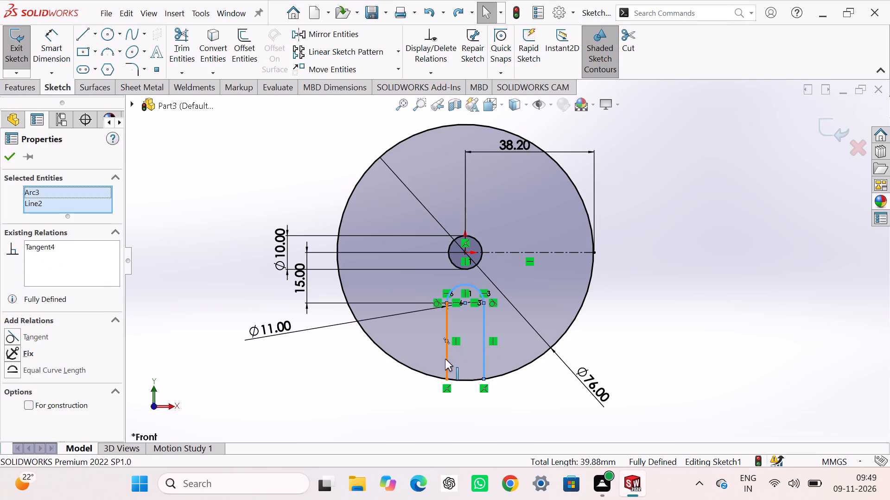
{"action": "left_click", "coordinate": [445, 359], "text": "ctrl"}
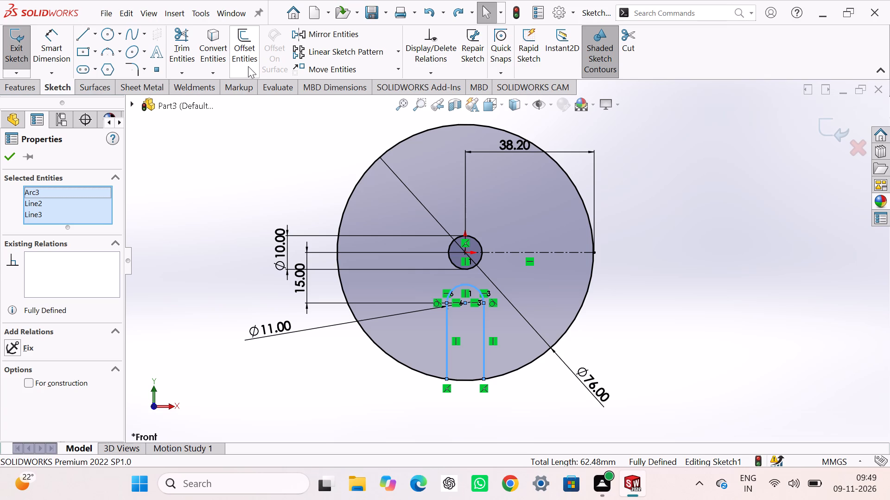
{"action": "left_click", "coordinate": [394, 54]}
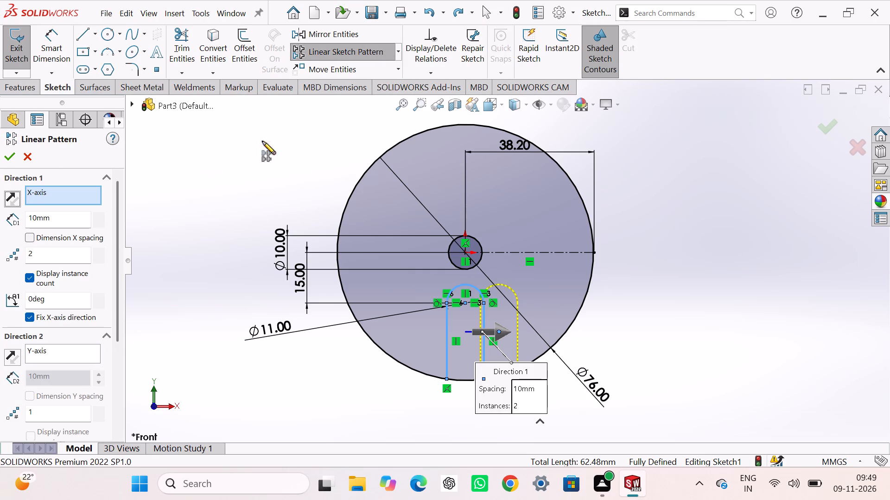
{"action": "left_click", "coordinate": [398, 51]}
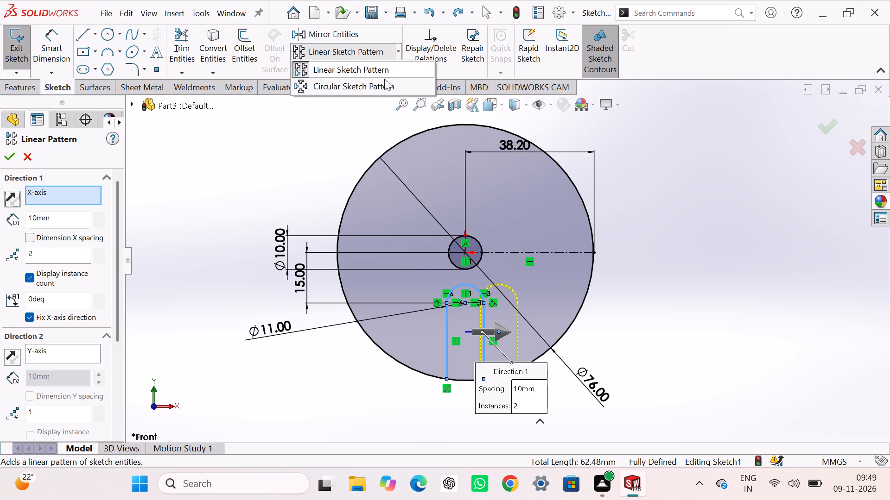
{"action": "left_click", "coordinate": [379, 87]}
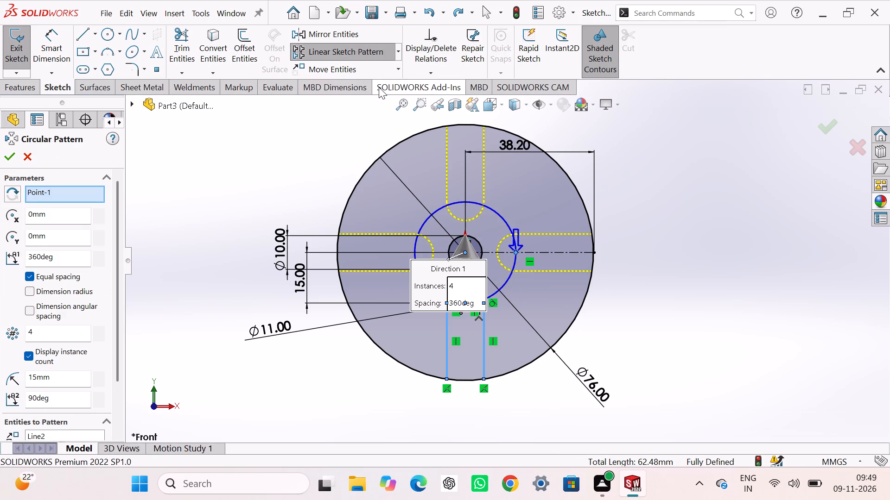
{"action": "left_click", "coordinate": [8, 155]}
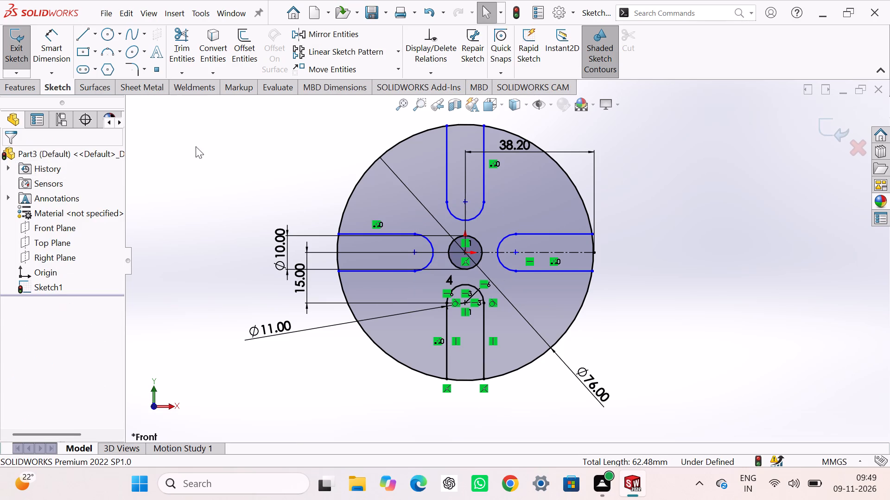
{"action": "left_click", "coordinate": [200, 147]}
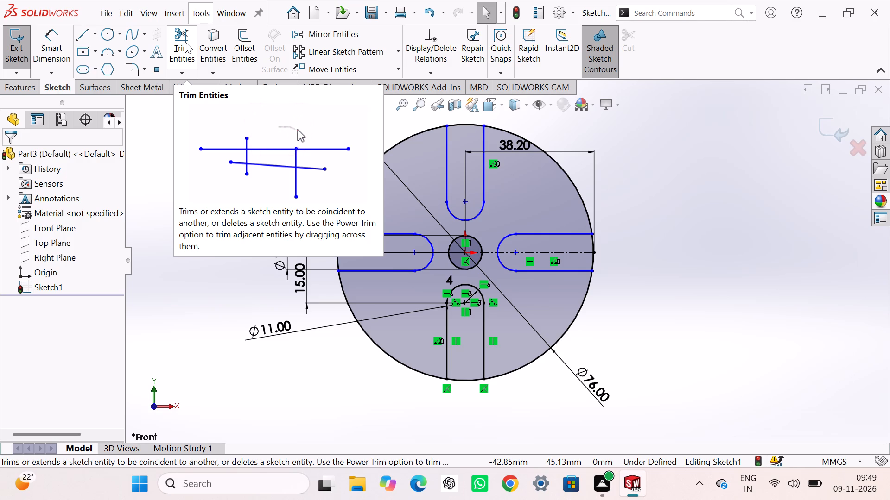
Draw an inward-curving three-point arc, radius about 21 mm, with both ends on the 76 mm circle between the upper and right slots.
{"action": "left_click", "coordinate": [108, 54]}
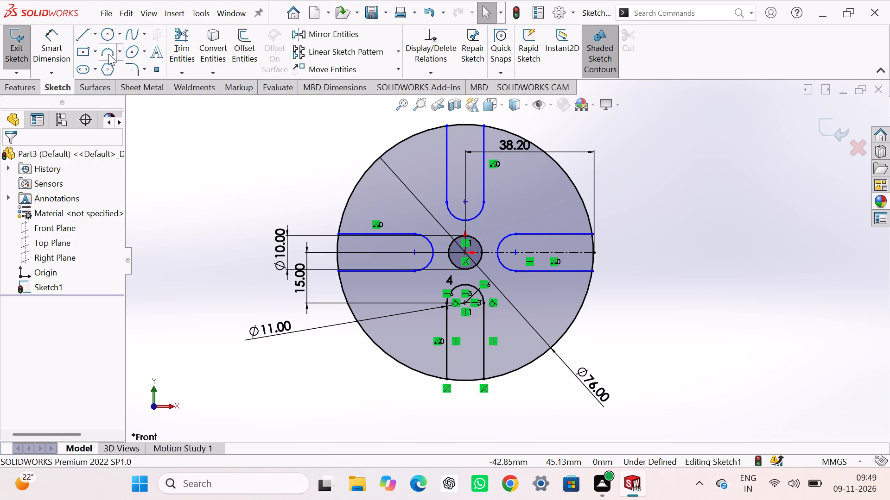
{"action": "left_click", "coordinate": [506, 131]}
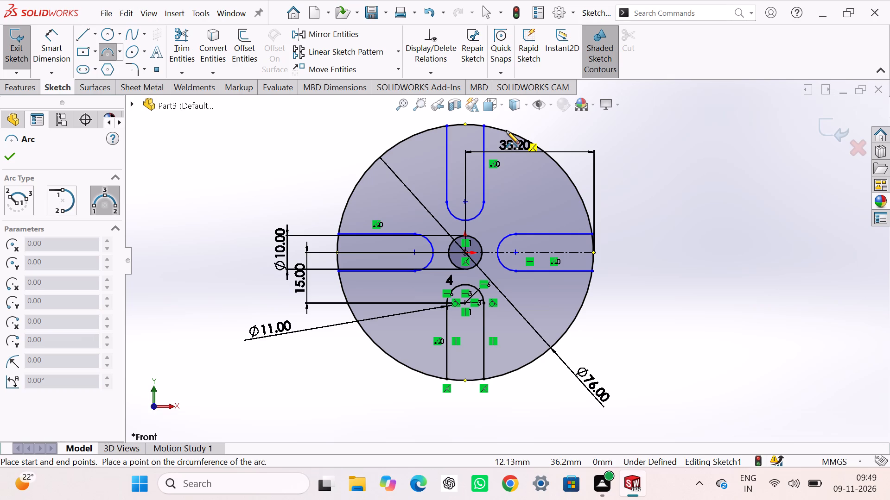
{"action": "left_click", "coordinate": [586, 212]}
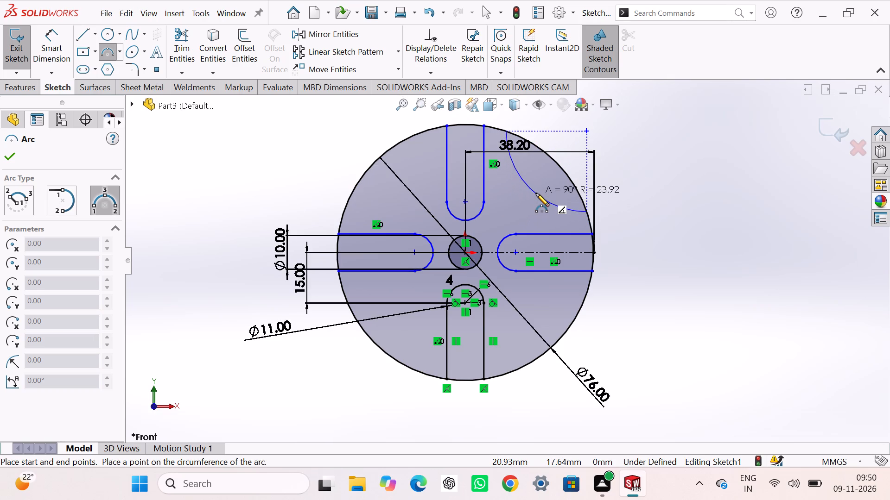
{"action": "left_click", "coordinate": [534, 198]}
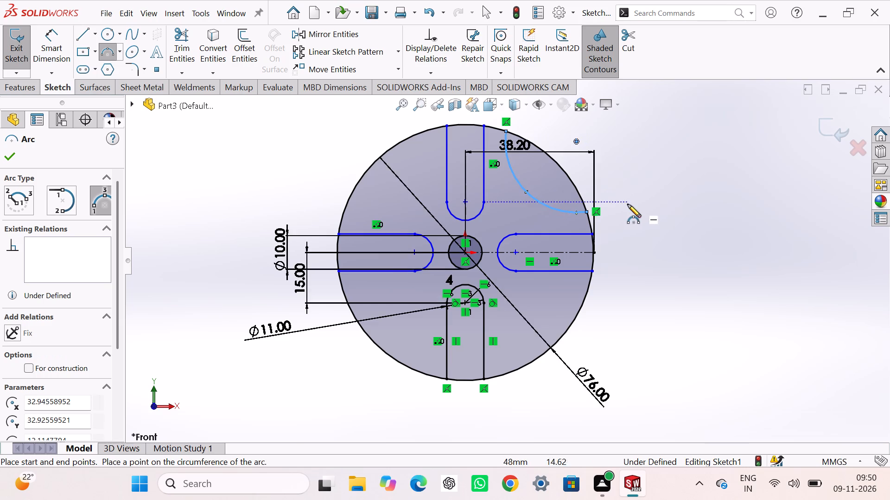
{"action": "right_click_drag", "start_coordinate": [633, 210], "coordinate": [636, 145]}
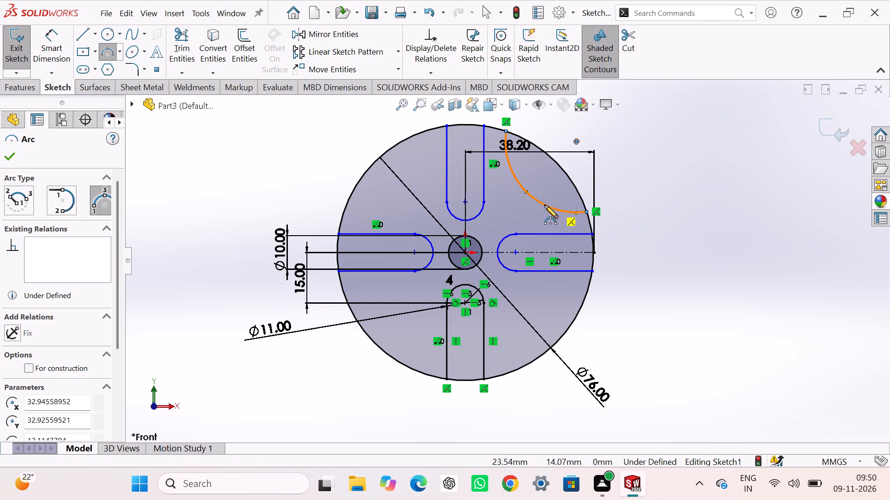
Draw a construction centreline about 52 mm long from the origin diagonally up past the new arc and the 76 mm circle.
{"action": "left_click", "coordinate": [96, 32]}
{"action": "left_click", "coordinate": [99, 70]}
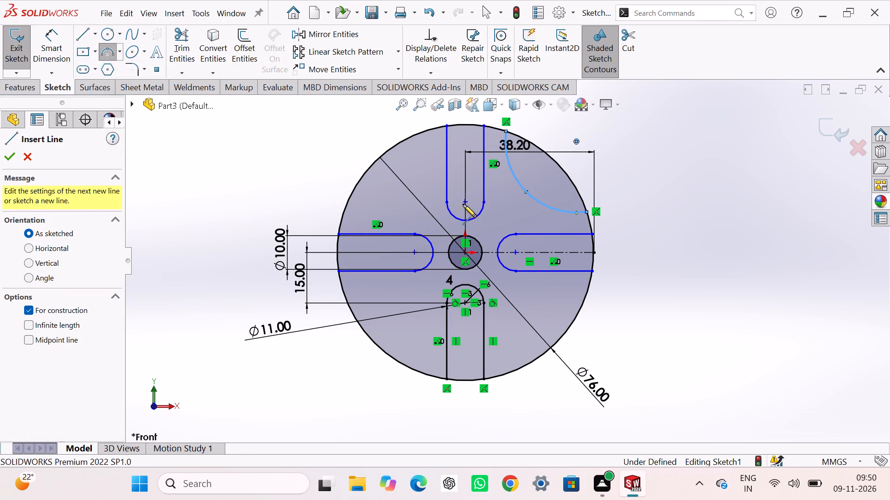
{"action": "left_click", "coordinate": [466, 251]}
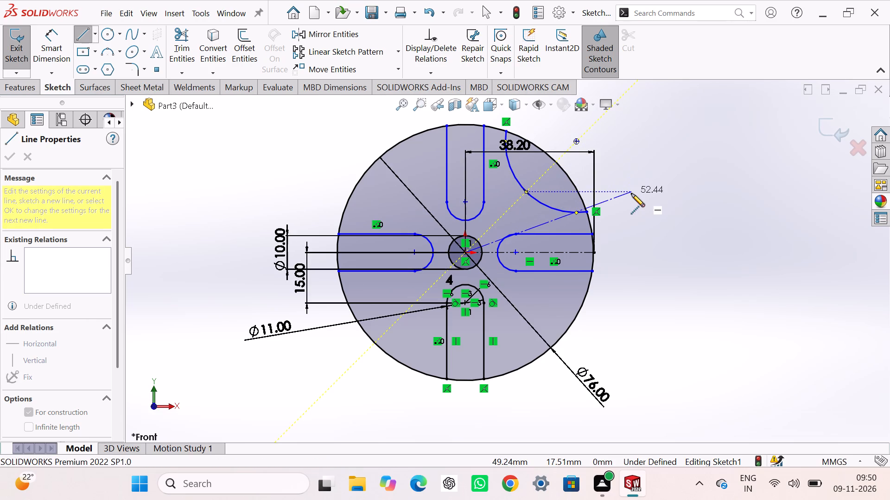
{"action": "left_click", "coordinate": [582, 120]}
{"action": "right_click", "coordinate": [667, 194]}
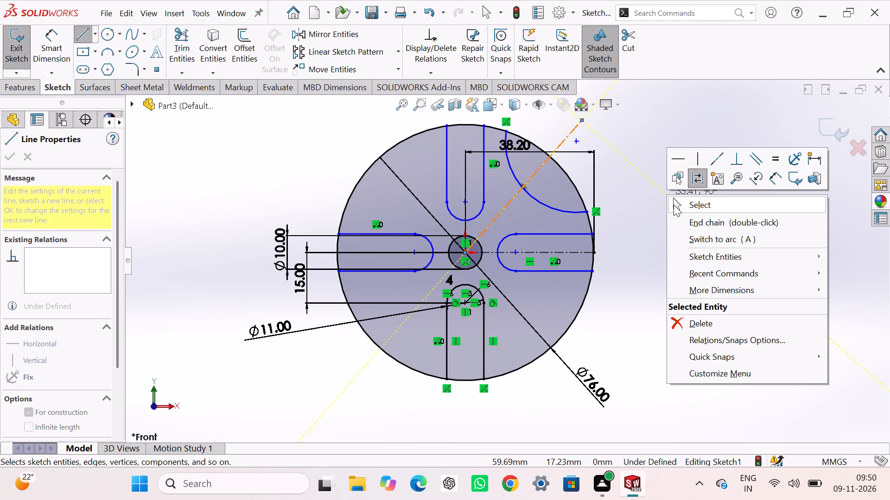
{"action": "left_click", "coordinate": [676, 206]}
Dimension the angle between the horizontal centreline and the diagonal centreline as 45 degrees.
{"action": "right_click_drag", "start_coordinate": [680, 235], "coordinate": [680, 161]}
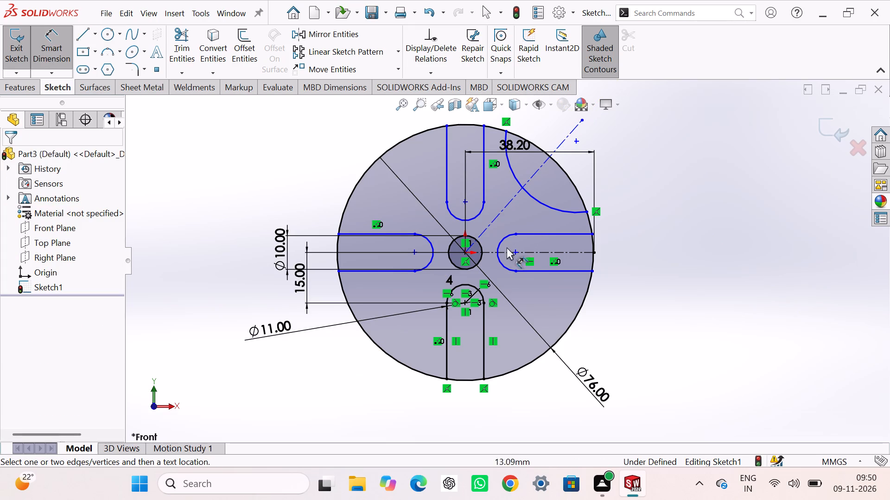
{"action": "left_click", "coordinate": [492, 251]}
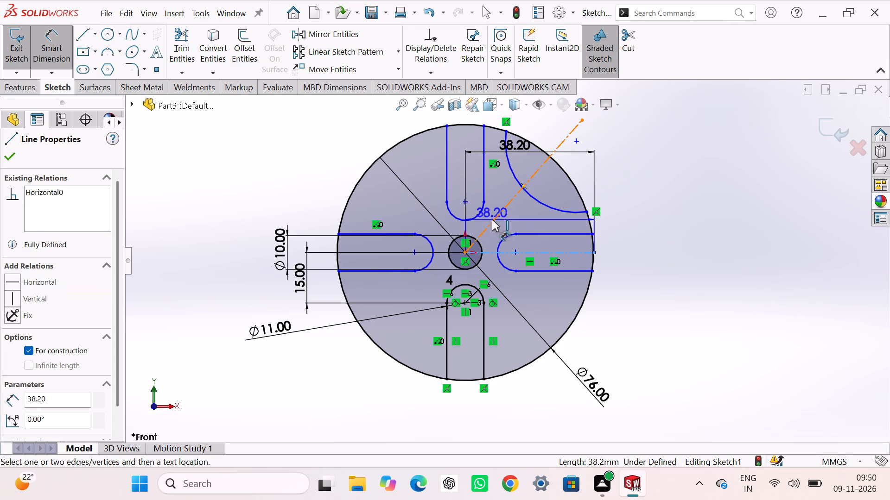
{"action": "left_click", "coordinate": [492, 219]}
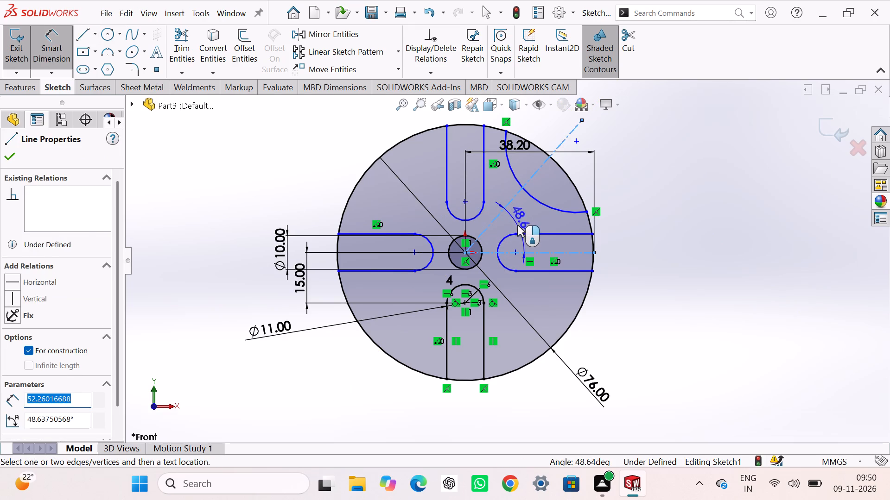
{"action": "left_click", "coordinate": [517, 225]}
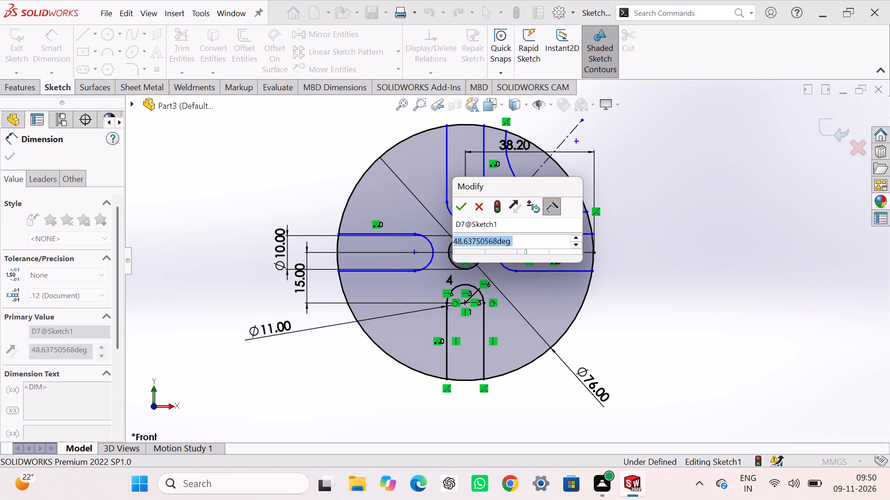
{"action": "type", "text": "45"}
{"action": "key", "text": "Return"}
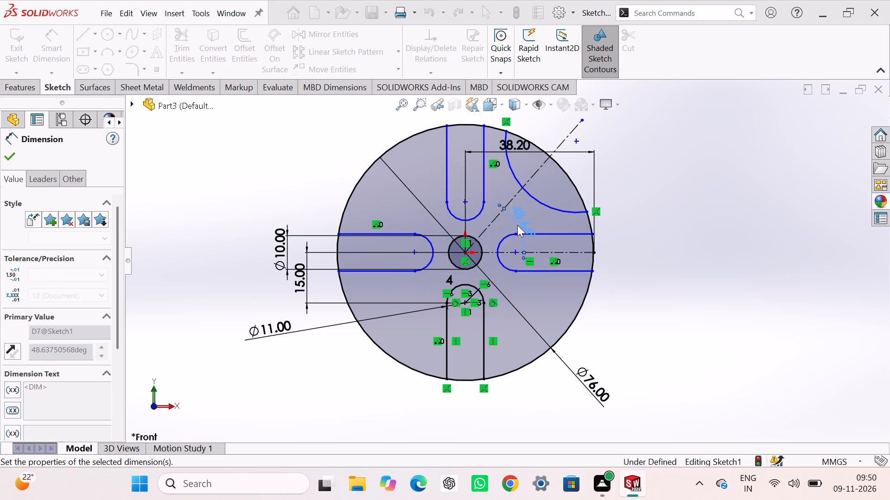
{"action": "left_click", "coordinate": [644, 195]}
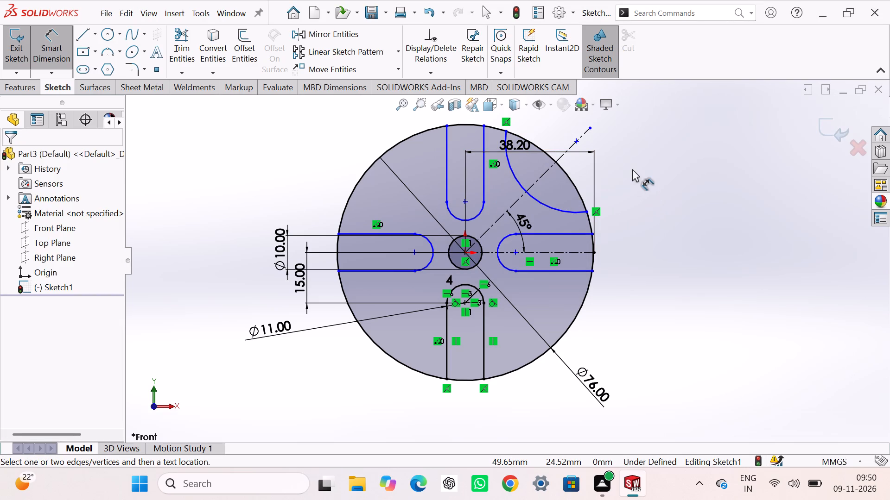
Dimension the inward-curving arc's radius as 27 mm.
{"action": "left_click", "coordinate": [554, 209]}
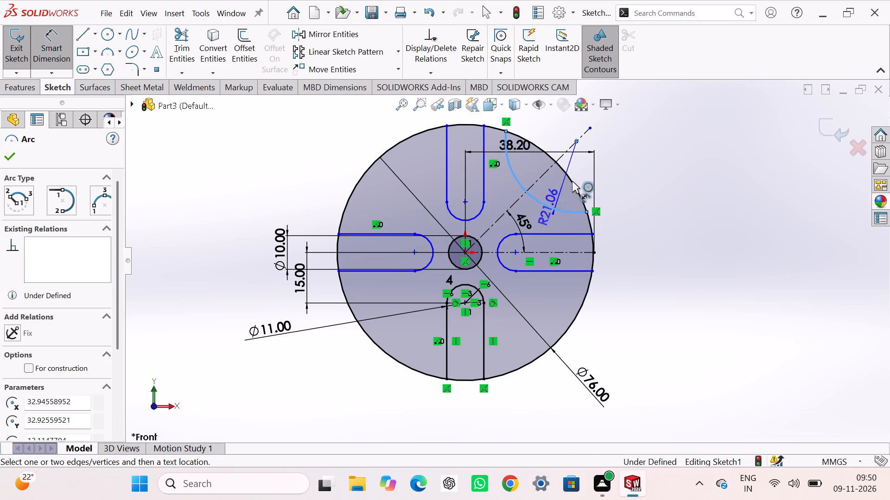
{"action": "left_click", "coordinate": [572, 172]}
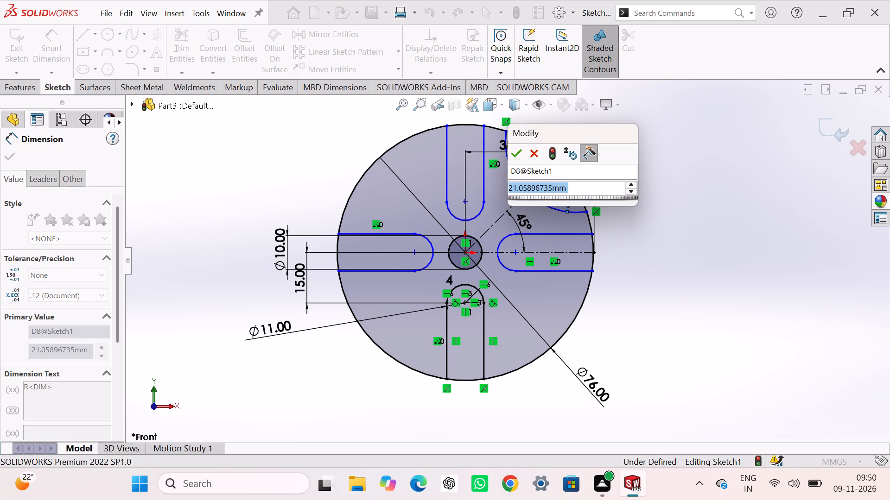
{"action": "key", "text": "2"}
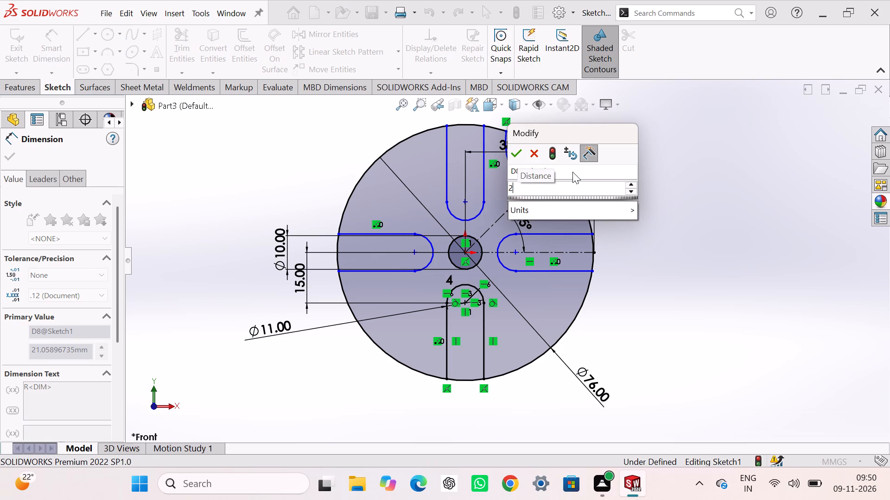
{"action": "key", "text": "7"}
{"action": "key", "text": "Return"}
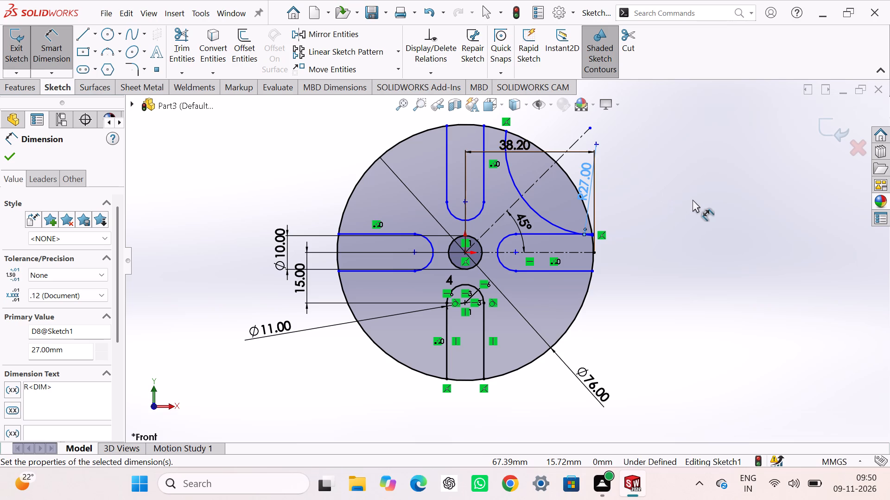
Undo the arc's 27 mm radius change and select its radius dimension.
{"action": "key", "text": "ctrl+z"}
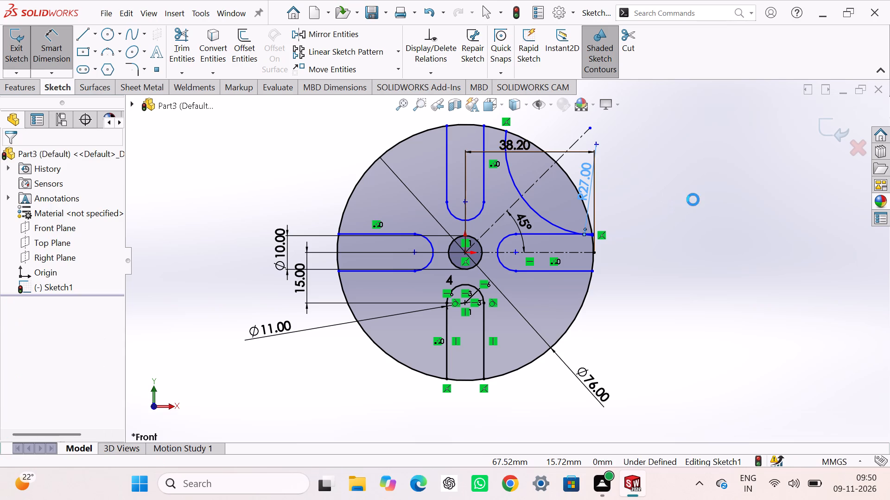
{"action": "left_click", "coordinate": [571, 180]}
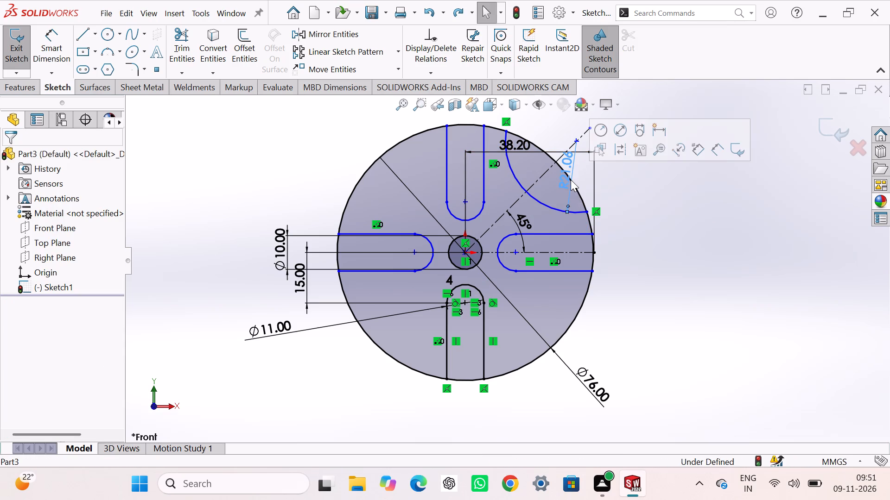
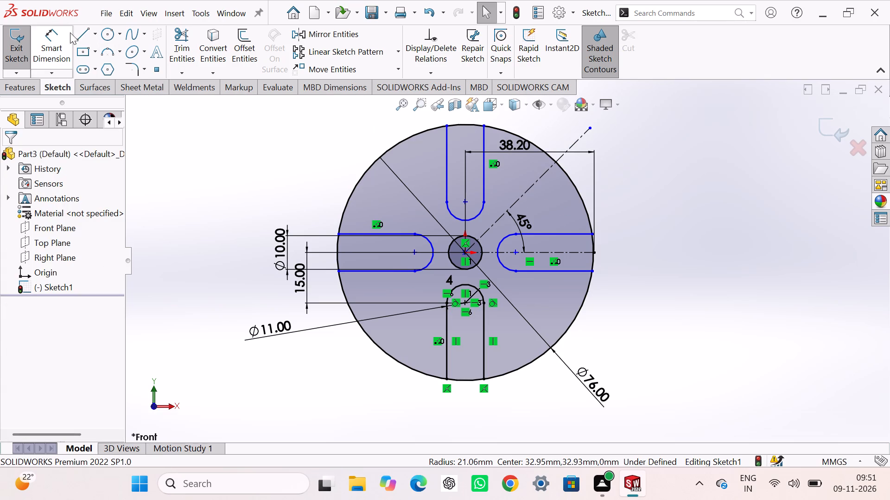
Draw a three-point arc of about 27.4 mm radius curving inward between the top and right-hand slots, with both ends on the 76 mm circle.
{"action": "left_click", "coordinate": [103, 46]}
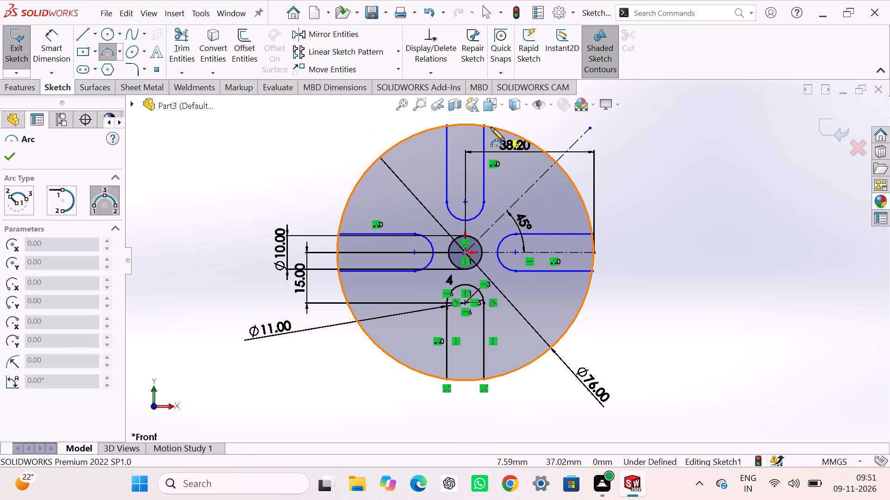
{"action": "left_click", "coordinate": [496, 128]}
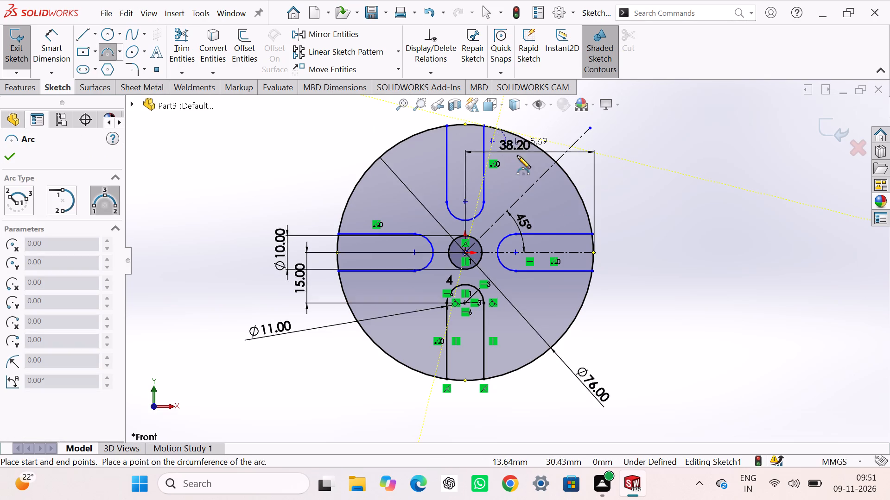
{"action": "left_click", "coordinate": [588, 220]}
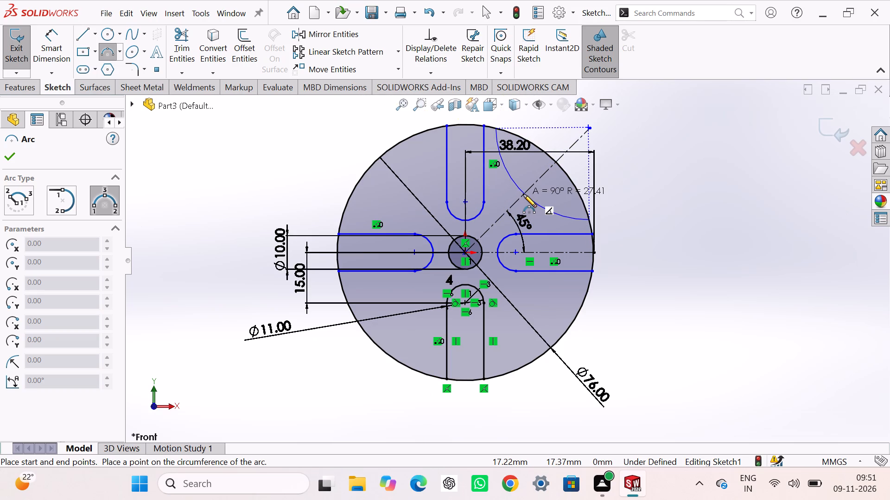
{"action": "left_click", "coordinate": [523, 194]}
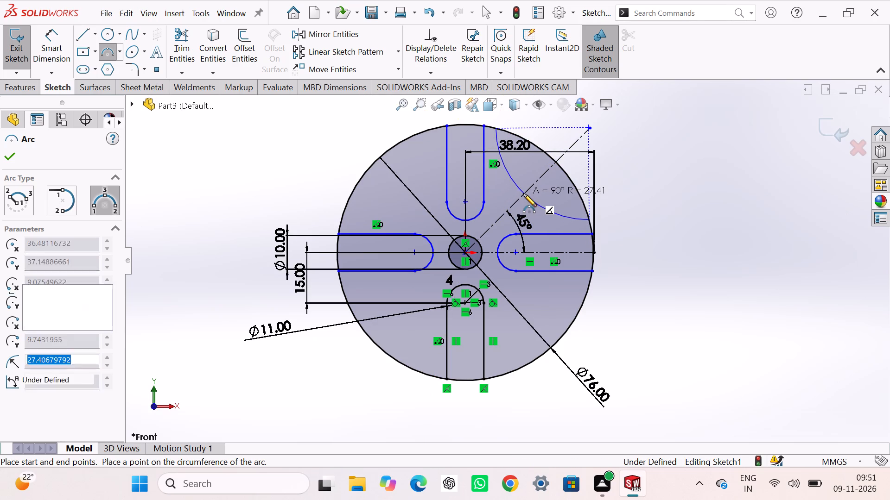
{"action": "right_click", "coordinate": [656, 175]}
{"action": "left_click", "coordinate": [662, 182]}
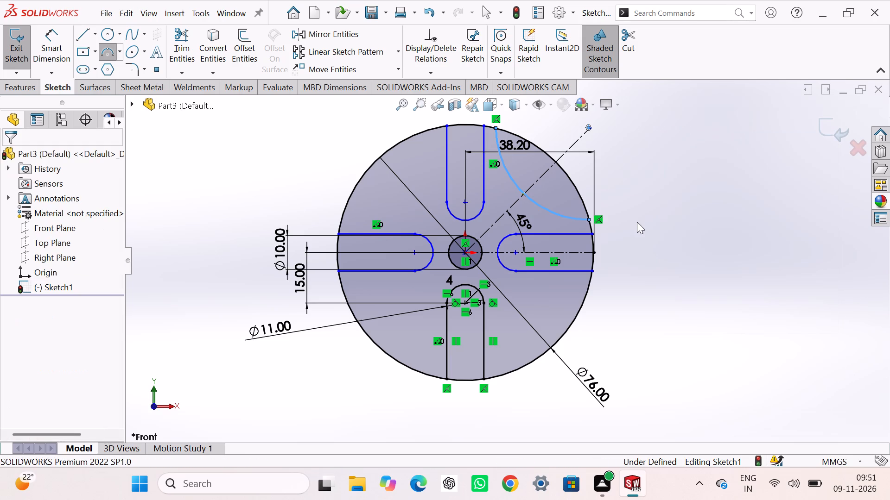
Dimension the new inward-curving arc's radius as 27 mm.
{"action": "right_click_drag", "start_coordinate": [637, 222], "coordinate": [644, 116]}
{"action": "left_click", "coordinate": [554, 212]}
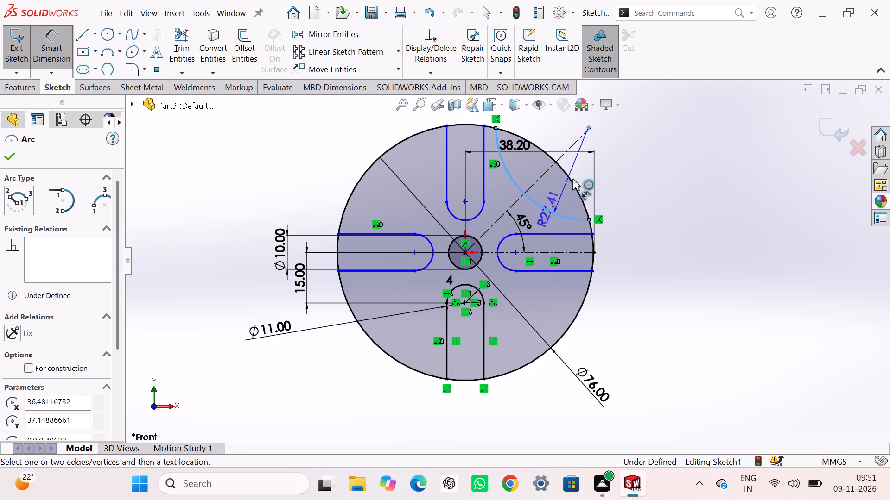
{"action": "left_click", "coordinate": [566, 178]}
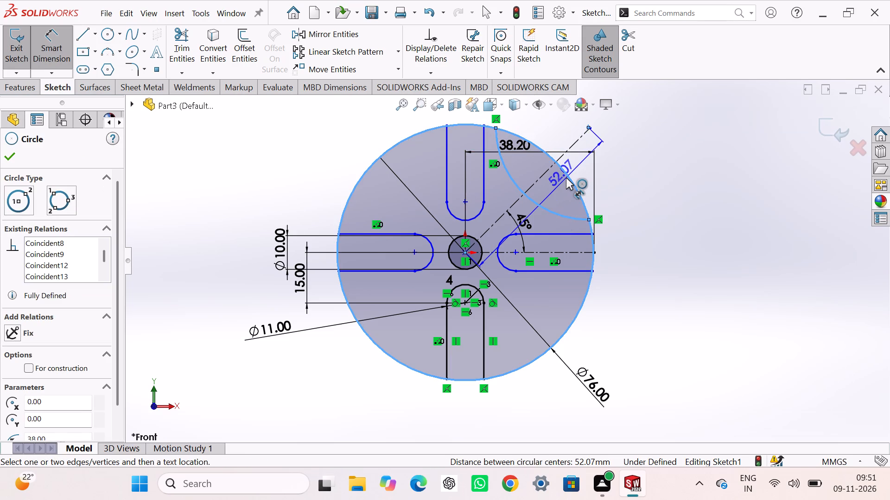
{"action": "key", "text": "Escape"}
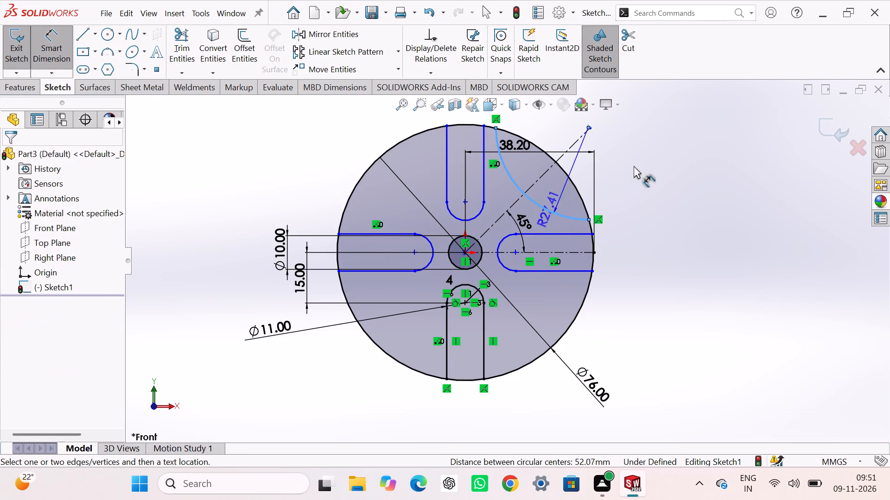
{"action": "left_click", "coordinate": [603, 175]}
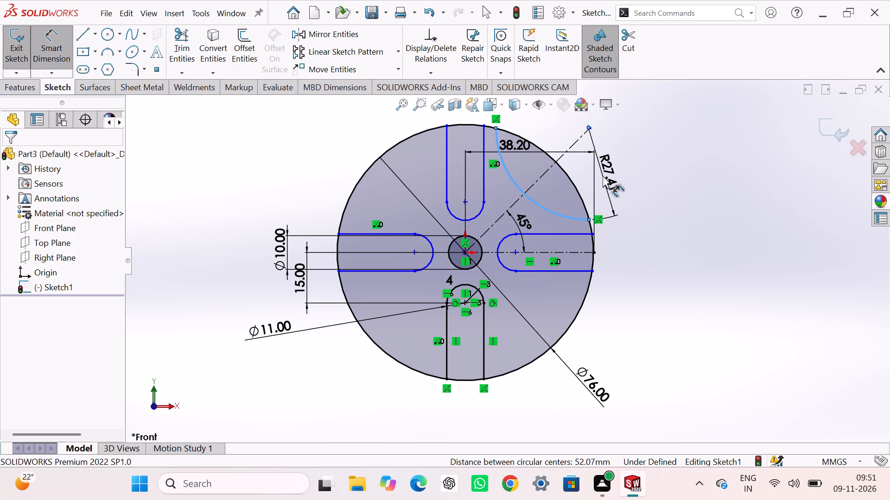
{"action": "key", "text": "2"}
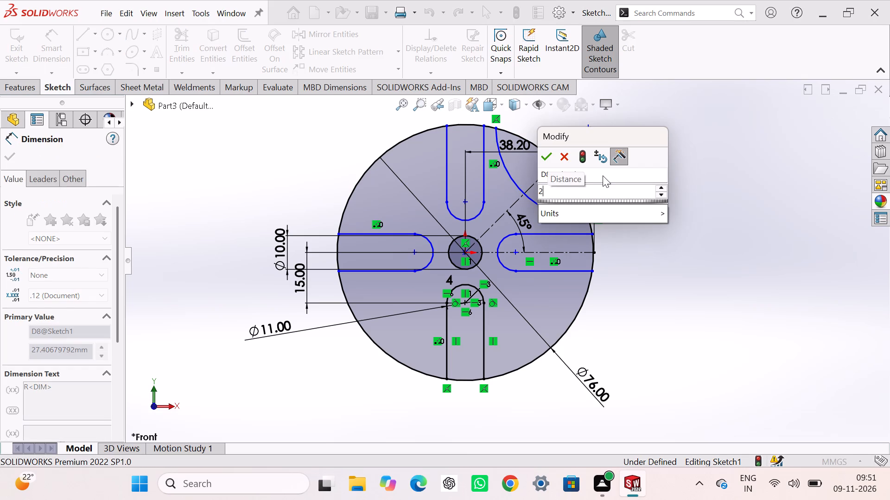
{"action": "key", "text": "7"}
{"action": "key", "text": "Return"}
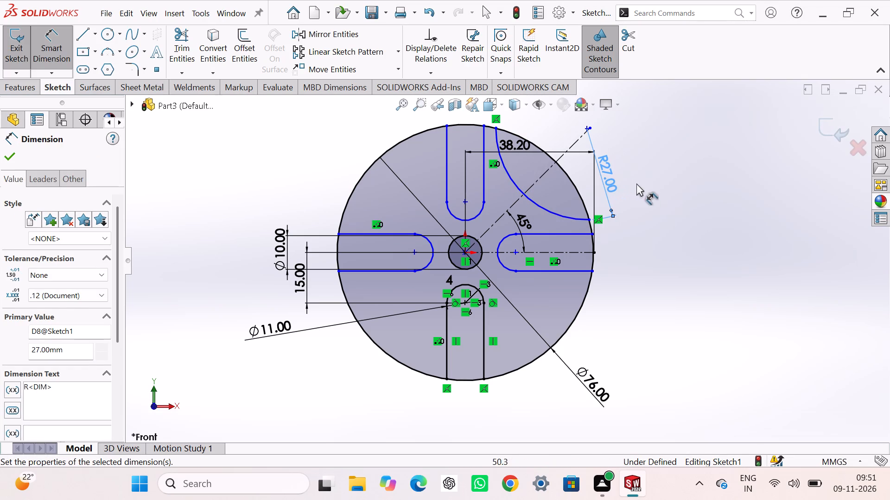
{"action": "left_click", "coordinate": [659, 182]}
{"action": "key", "text": "Escape"}
{"action": "key", "text": "Escape"}
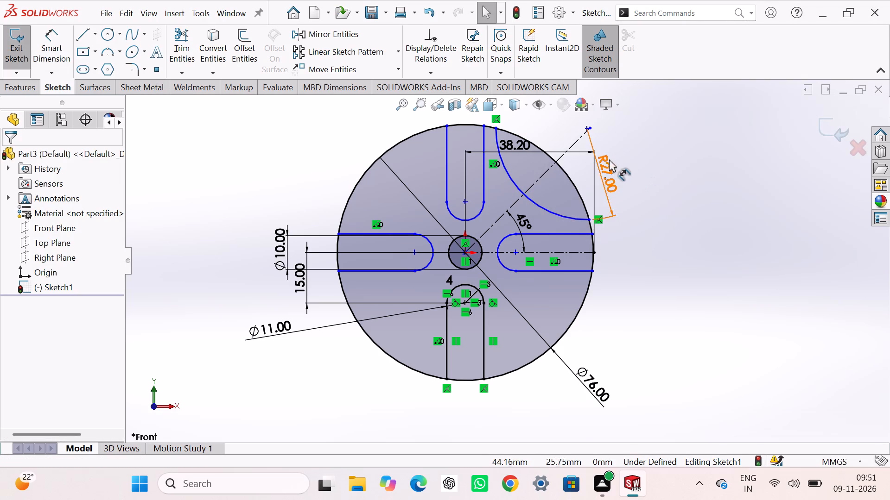
Add a coincident relation between the inward-curving arc's centre point and the diagonal construction centreline.
{"action": "scroll", "coordinate": [608, 157], "scroll_direction": "down", "scroll_amount": 5}
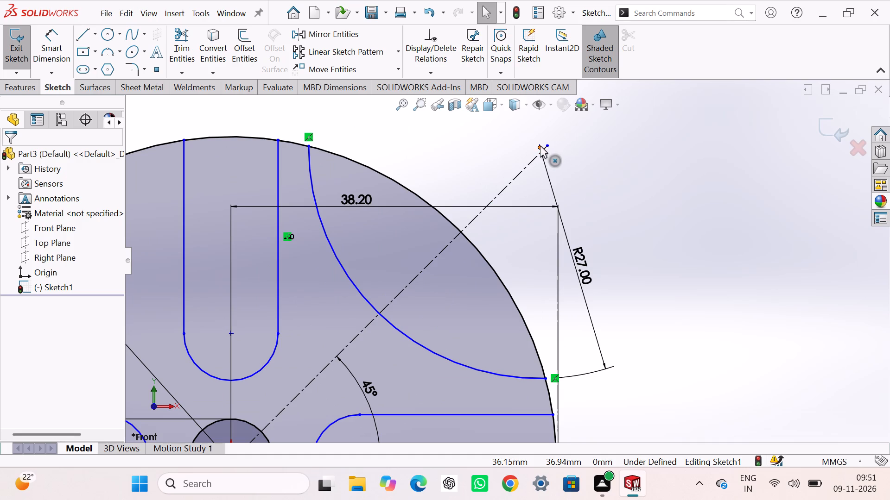
{"action": "left_click", "coordinate": [540, 145]}
{"action": "left_click", "coordinate": [538, 156], "text": "ctrl"}
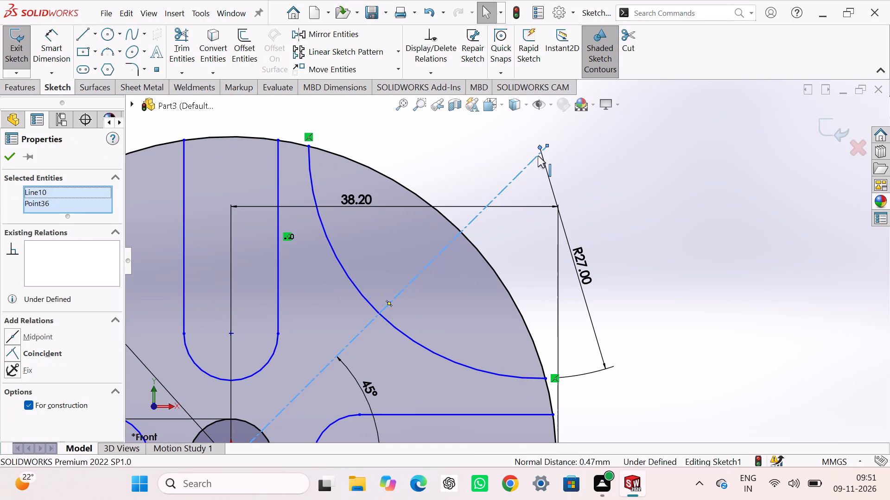
{"action": "left_click", "coordinate": [38, 352]}
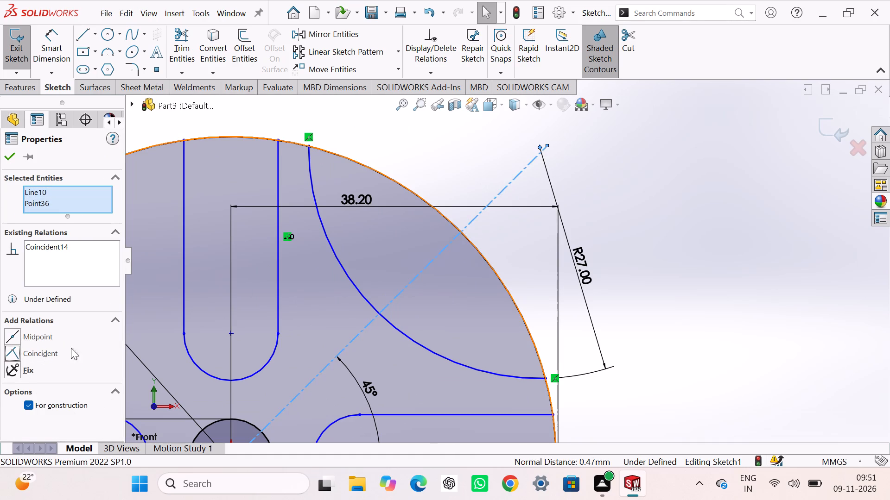
{"action": "left_click", "coordinate": [674, 268]}
Circular-pattern the 27 mm arc about the origin with 4 equally spaced instances over 360 degrees.
{"action": "scroll", "coordinate": [664, 281], "scroll_direction": "up", "scroll_amount": 4}
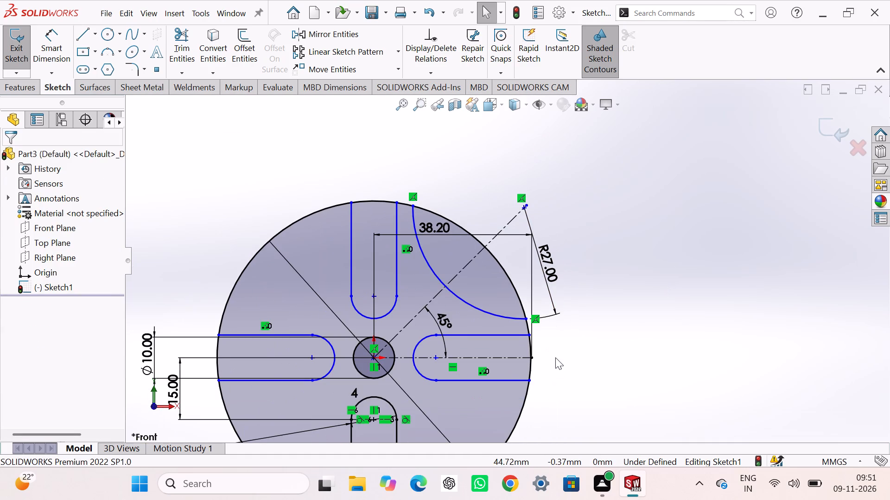
{"action": "scroll", "coordinate": [548, 343], "scroll_direction": "up", "scroll_amount": 4}
{"action": "scroll", "coordinate": [471, 340], "scroll_direction": "down", "scroll_amount": 3}
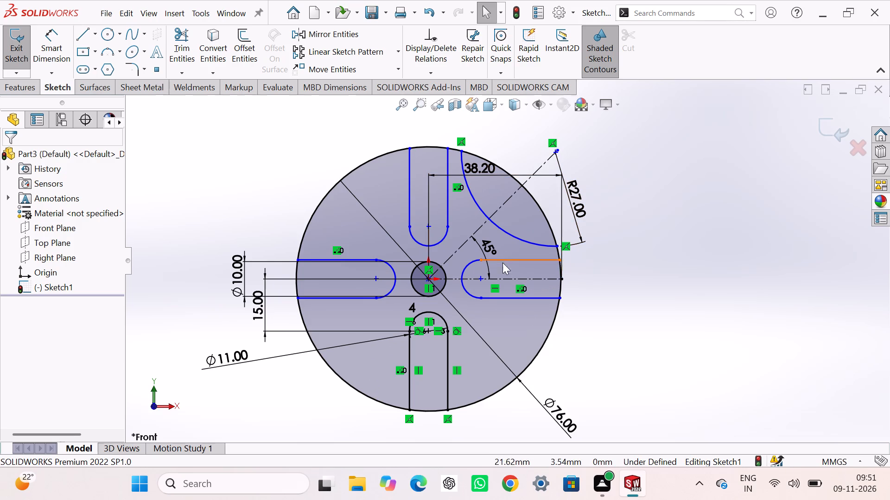
{"action": "left_click", "coordinate": [516, 237]}
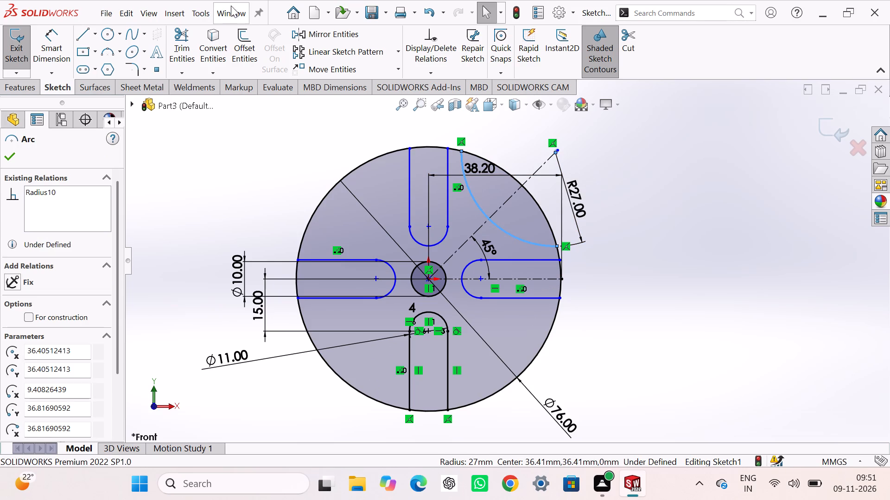
{"action": "left_click", "coordinate": [399, 50]}
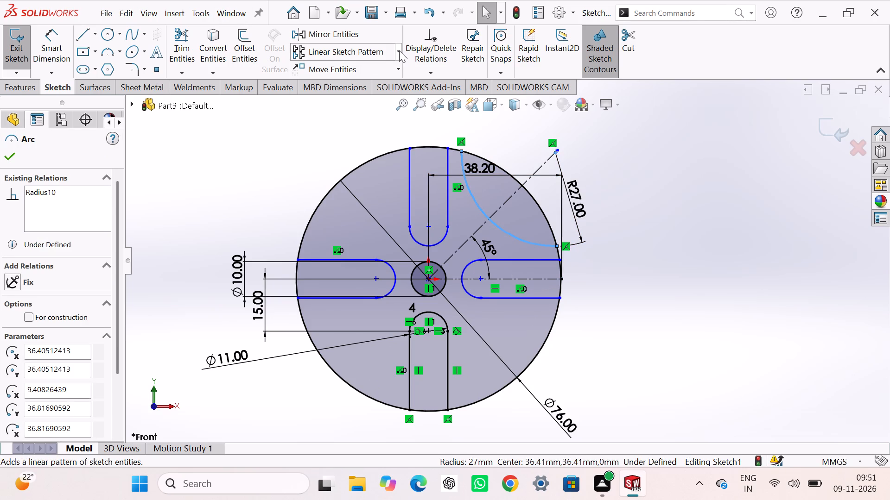
{"action": "left_click", "coordinate": [387, 83]}
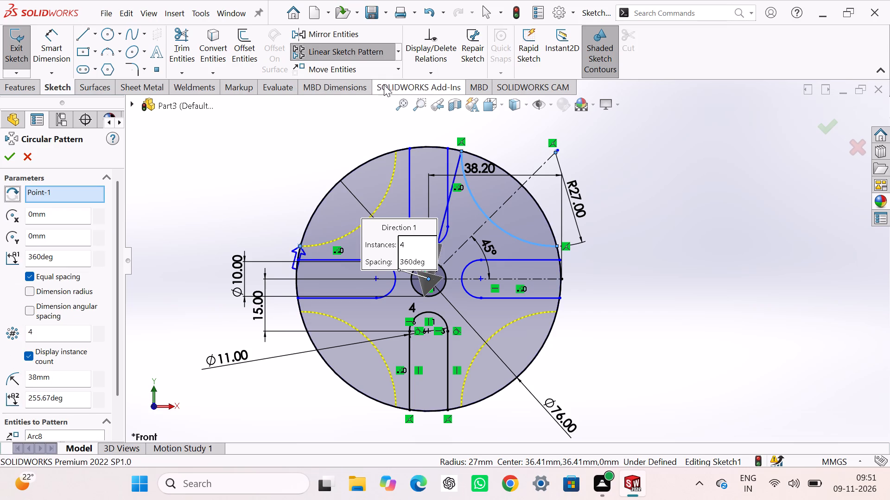
{"action": "left_click", "coordinate": [7, 156]}
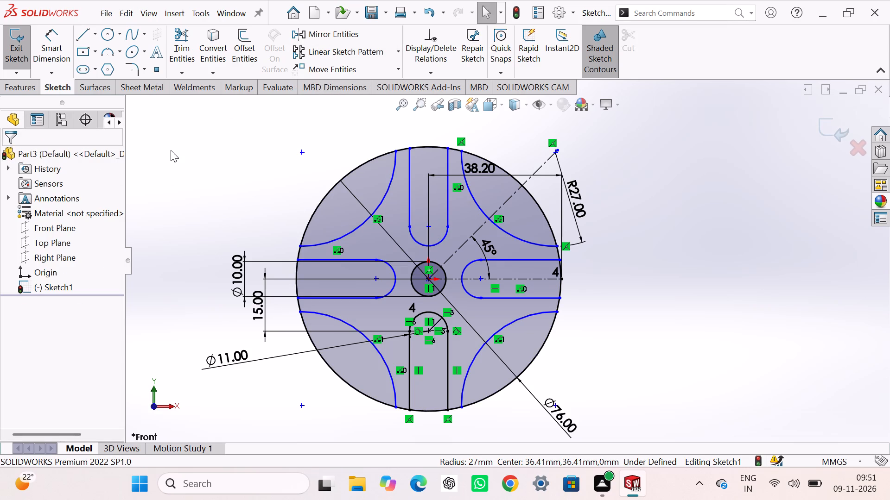
{"action": "left_click", "coordinate": [171, 150]}
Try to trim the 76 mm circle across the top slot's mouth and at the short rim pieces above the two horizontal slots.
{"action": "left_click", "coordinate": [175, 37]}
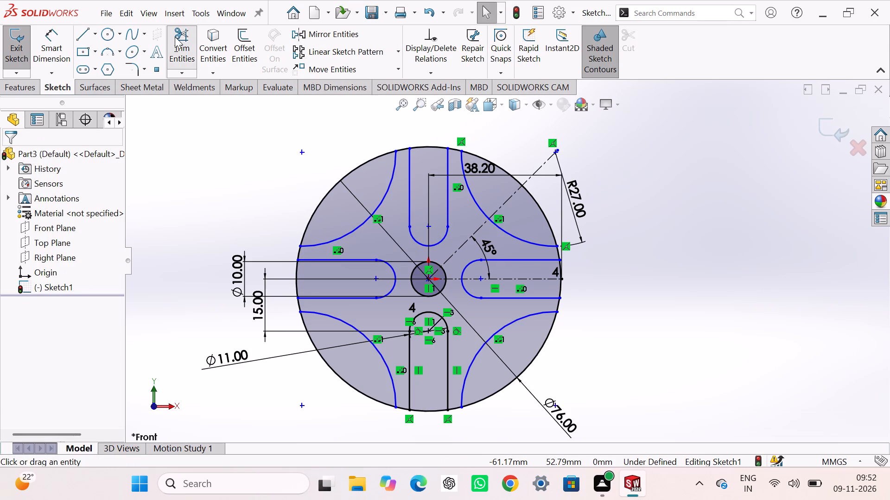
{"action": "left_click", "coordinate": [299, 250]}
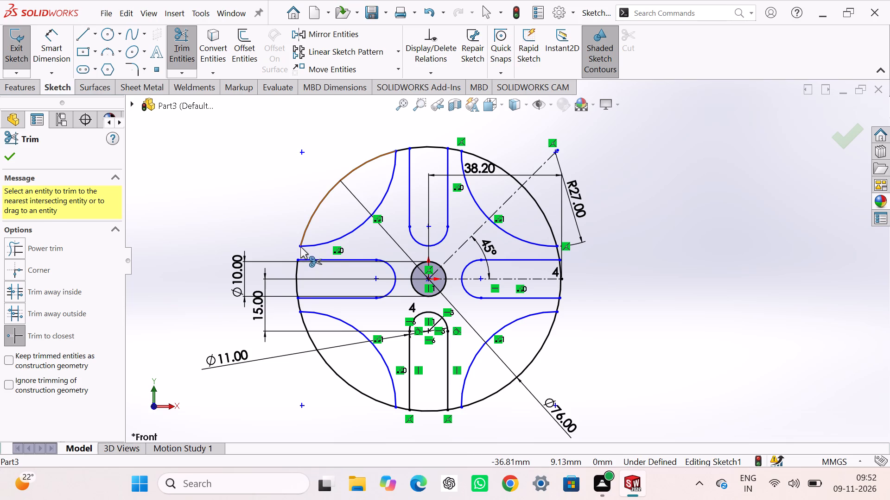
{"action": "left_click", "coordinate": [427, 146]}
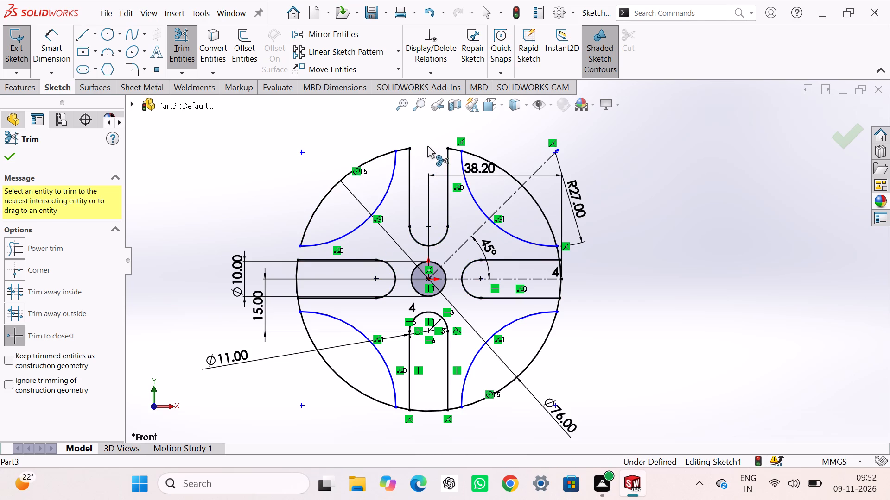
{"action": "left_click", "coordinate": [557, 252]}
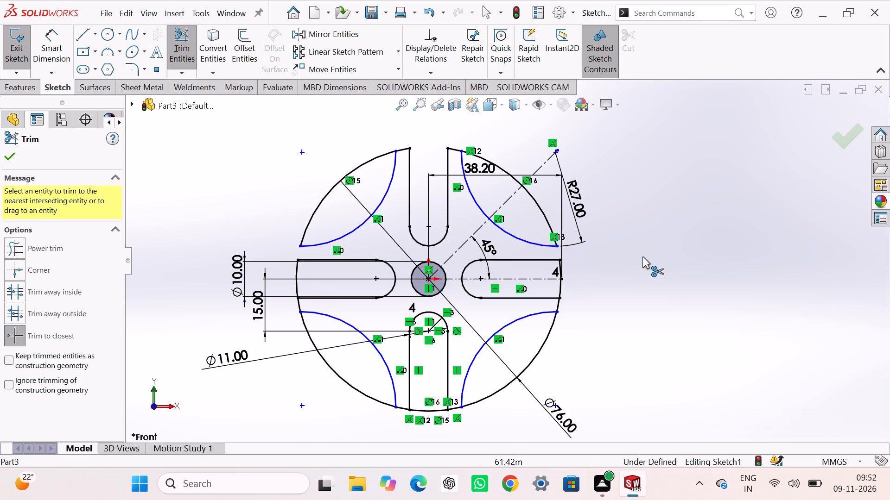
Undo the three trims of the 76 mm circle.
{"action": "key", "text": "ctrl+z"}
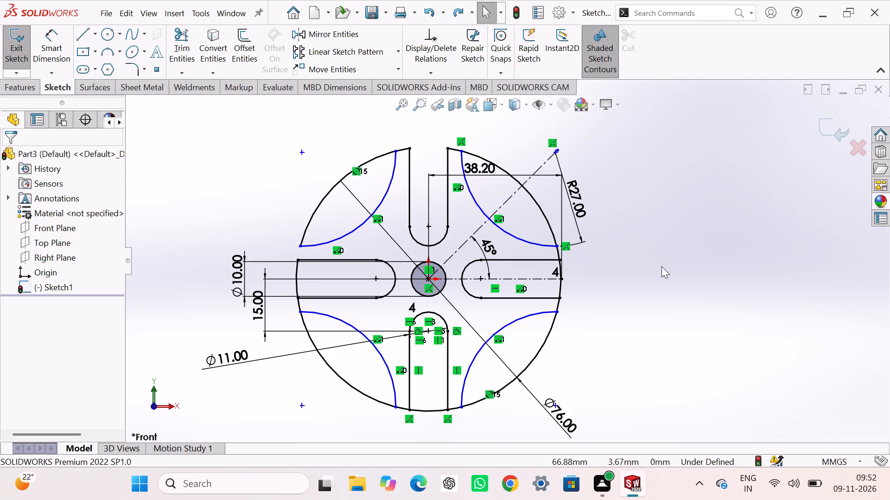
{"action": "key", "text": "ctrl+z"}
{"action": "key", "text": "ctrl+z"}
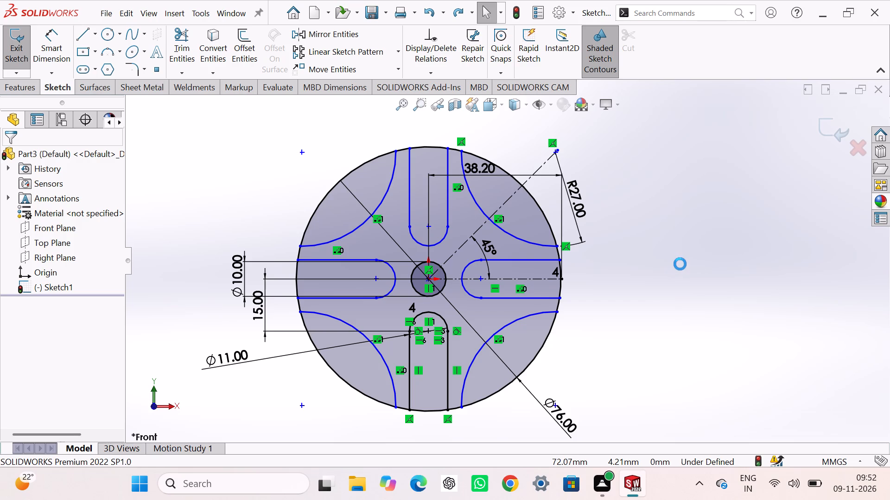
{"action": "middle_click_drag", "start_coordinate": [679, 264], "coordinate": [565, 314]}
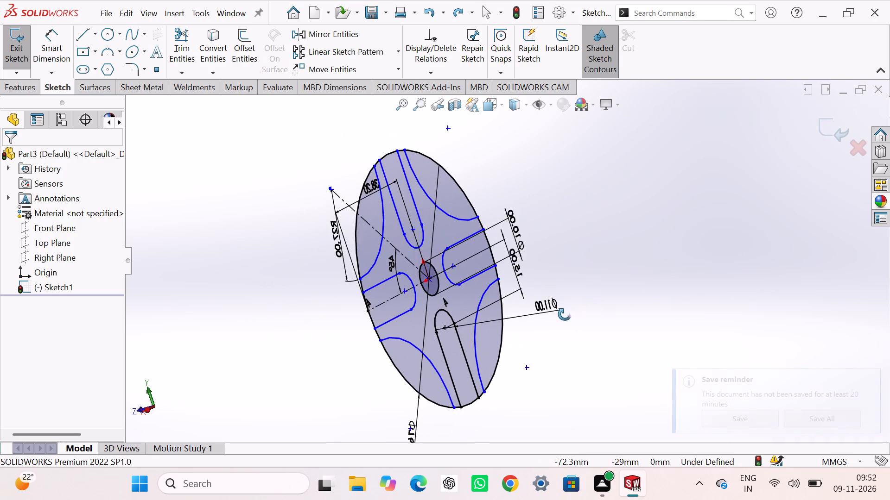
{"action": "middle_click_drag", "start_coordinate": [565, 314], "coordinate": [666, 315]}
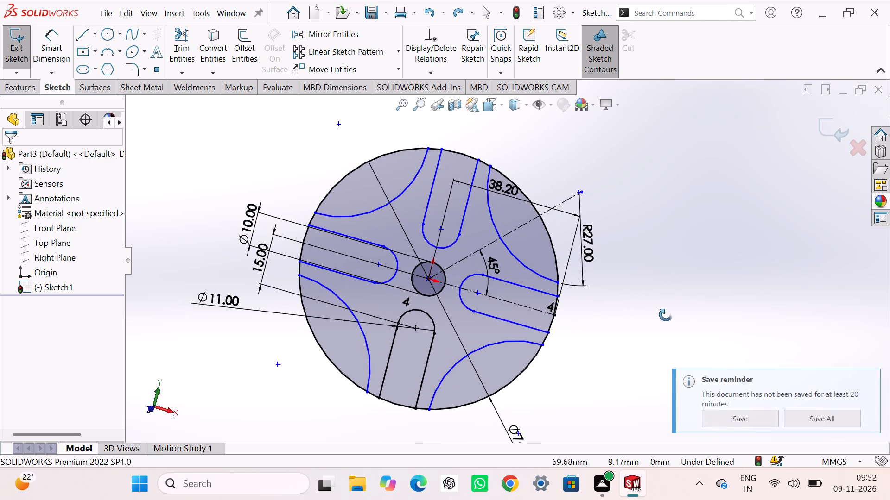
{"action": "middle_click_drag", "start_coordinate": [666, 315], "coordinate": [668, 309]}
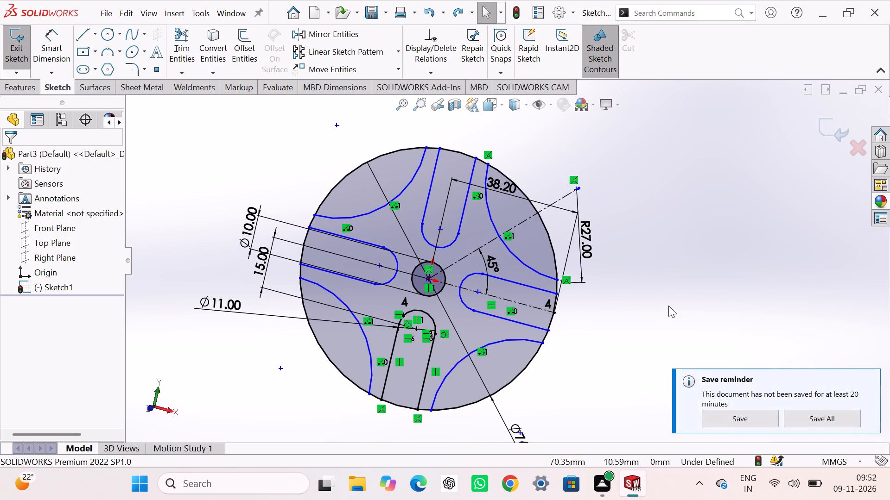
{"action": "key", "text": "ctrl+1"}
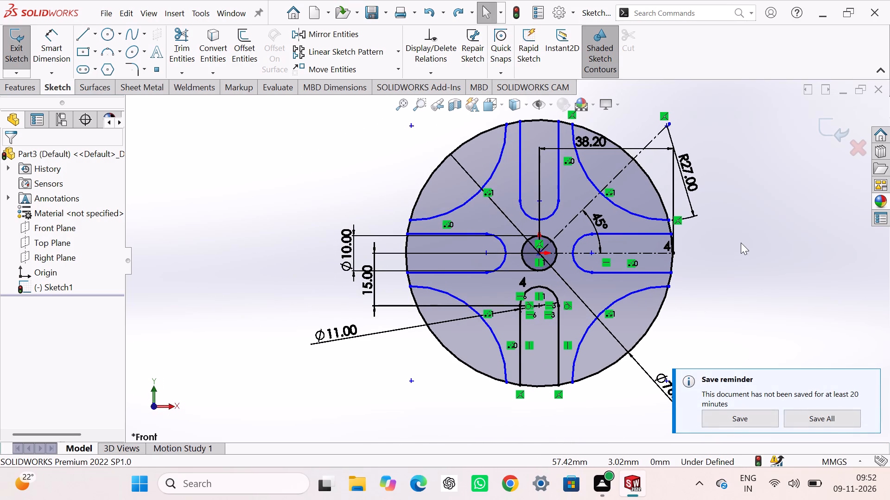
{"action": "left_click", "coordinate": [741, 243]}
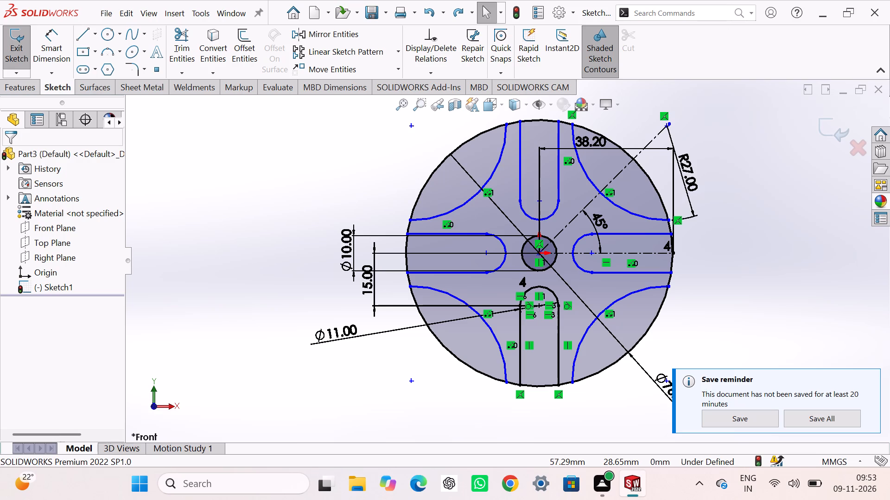
Trim the 76 mm circle across the open mouths of all four slots.
{"action": "left_click", "coordinate": [172, 46]}
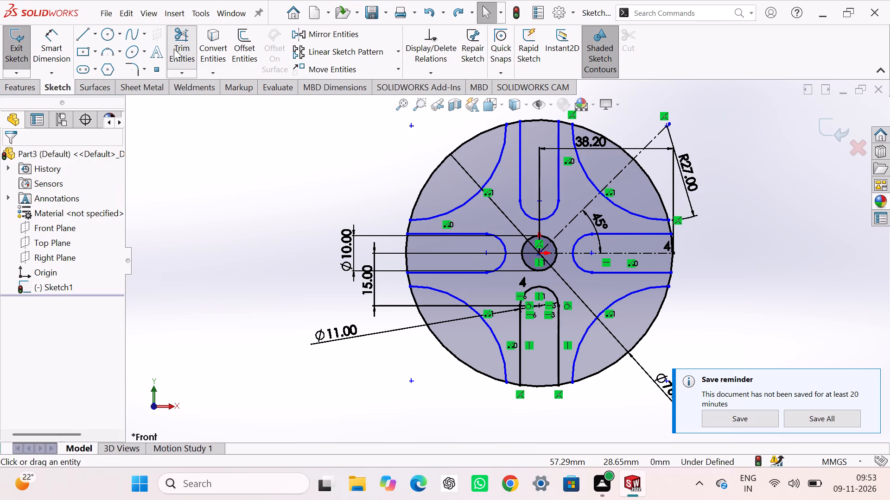
{"action": "left_click", "coordinate": [540, 386]}
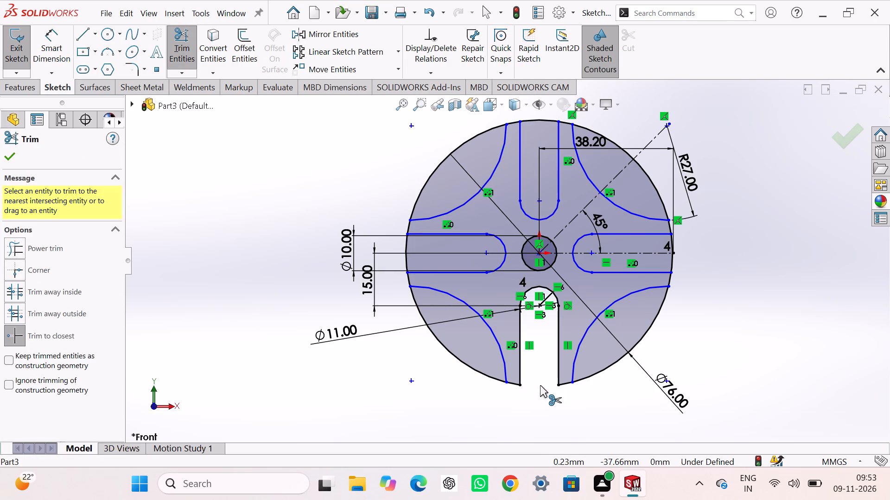
{"action": "left_click", "coordinate": [673, 264]}
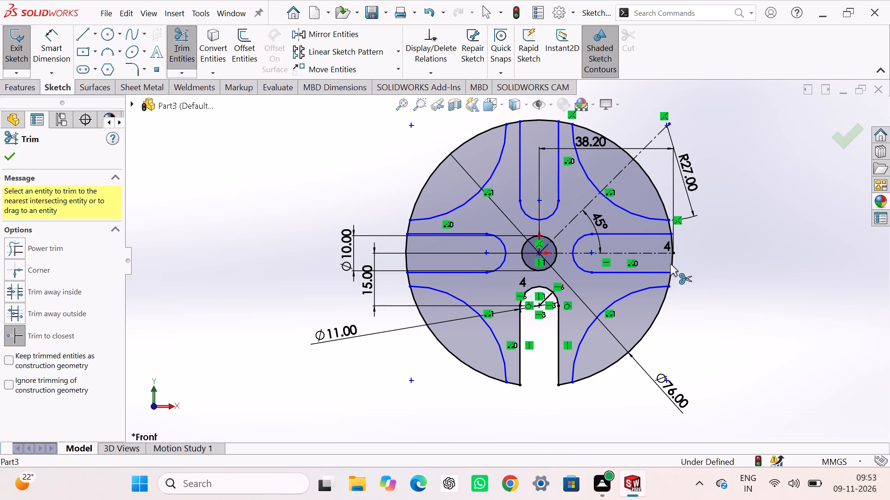
{"action": "left_click", "coordinate": [671, 240]}
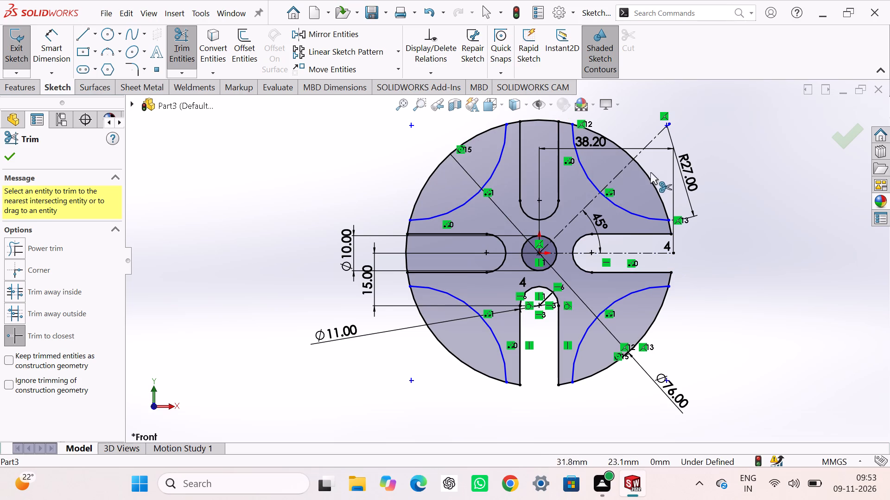
{"action": "left_click", "coordinate": [546, 121]}
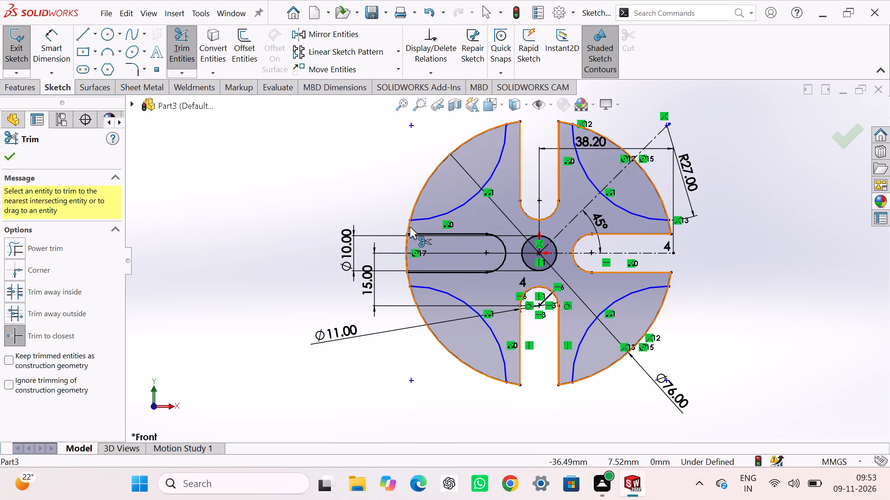
{"action": "left_click", "coordinate": [407, 244]}
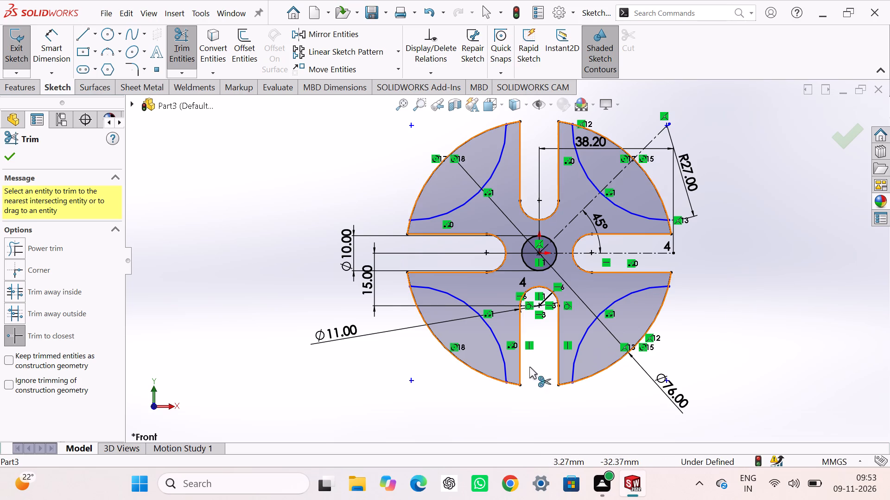
Trim the 76 mm circle's rim segments outside the four 27 mm concave arcs, including the leftover piece beside the diagonal centreline.
{"action": "left_click", "coordinate": [461, 362]}
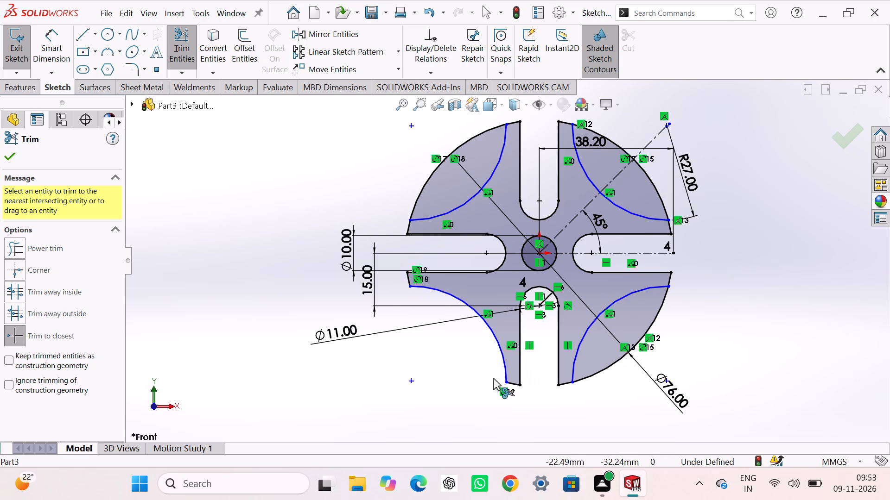
{"action": "left_click", "coordinate": [617, 360]}
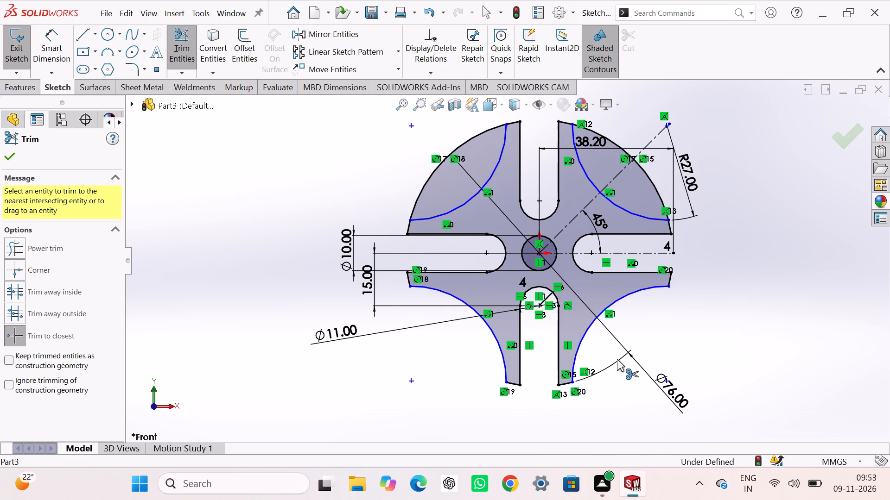
{"action": "left_click", "coordinate": [655, 188]}
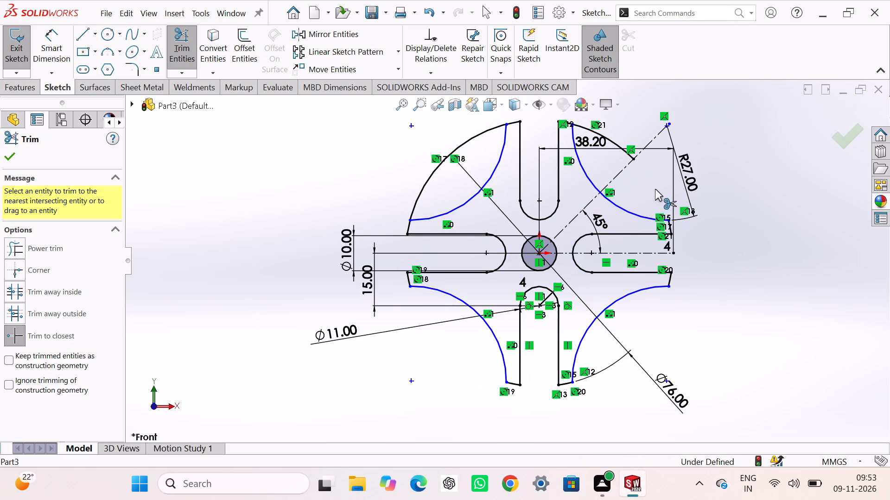
{"action": "left_click", "coordinate": [461, 145]}
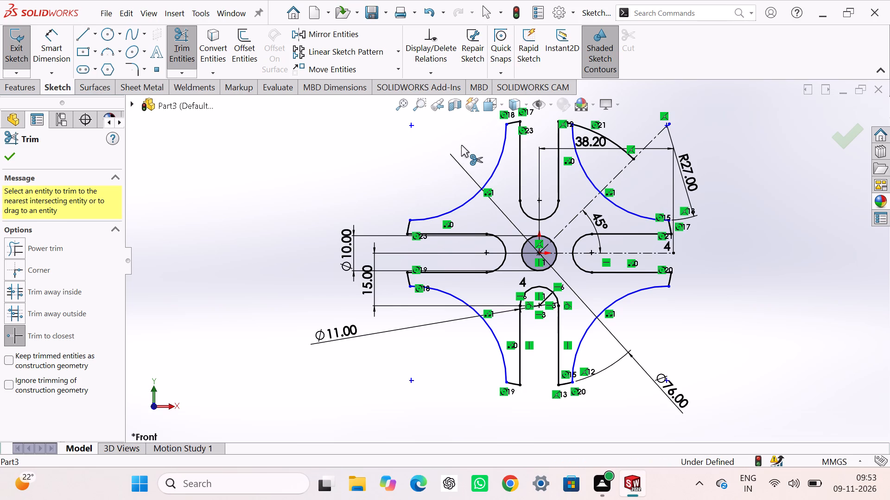
{"action": "left_click", "coordinate": [605, 137]}
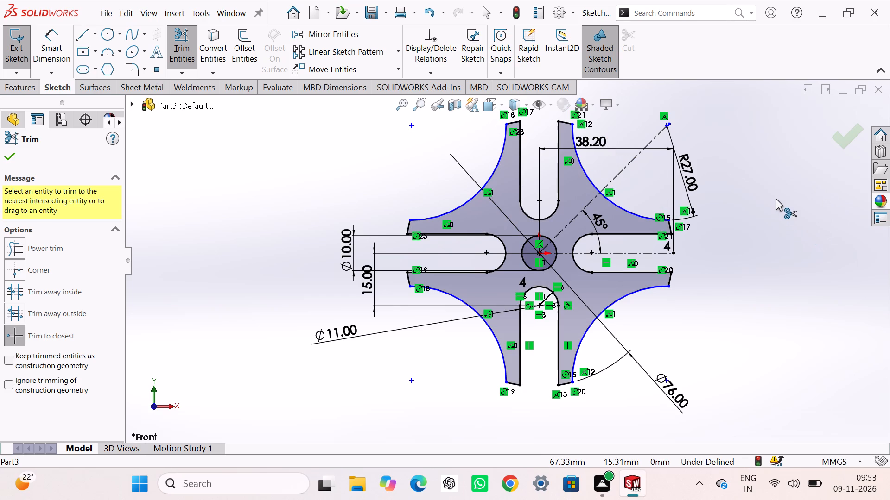
{"action": "left_click", "coordinate": [849, 131]}
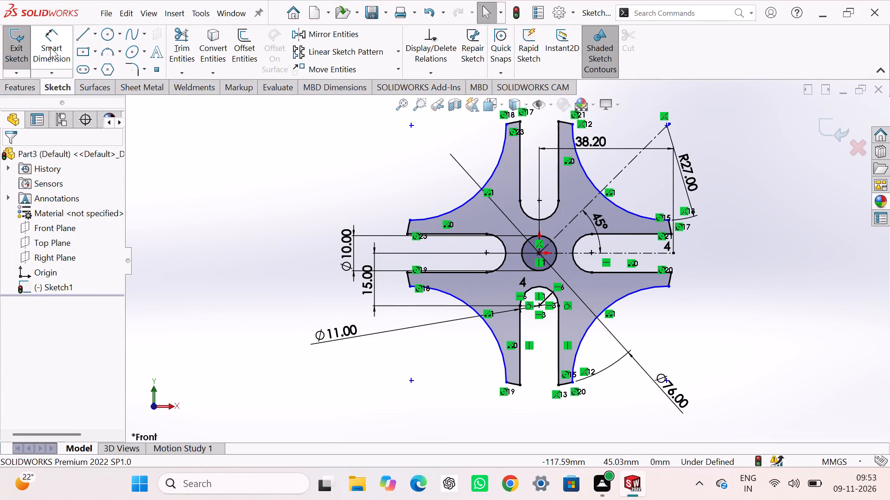
Exit the sketch and extrude the slotted wheel profile as a blind boss 10 mm deep.
{"action": "left_click", "coordinate": [20, 38]}
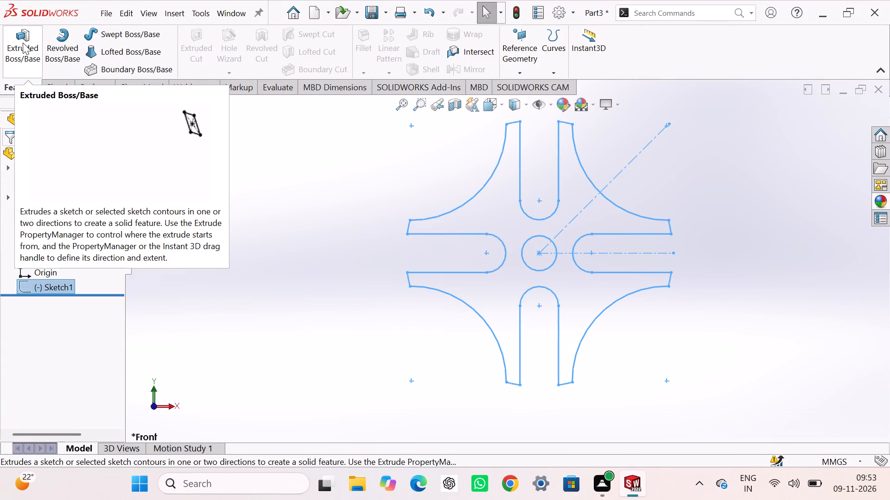
{"action": "middle_click_drag", "start_coordinate": [768, 221], "coordinate": [746, 271]}
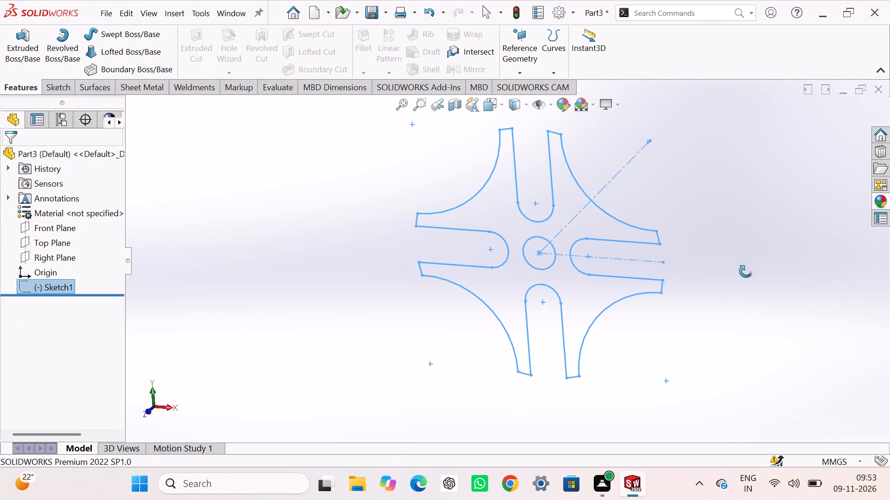
{"action": "middle_click_drag", "start_coordinate": [746, 271], "coordinate": [732, 286]}
{"action": "left_click", "coordinate": [15, 47]}
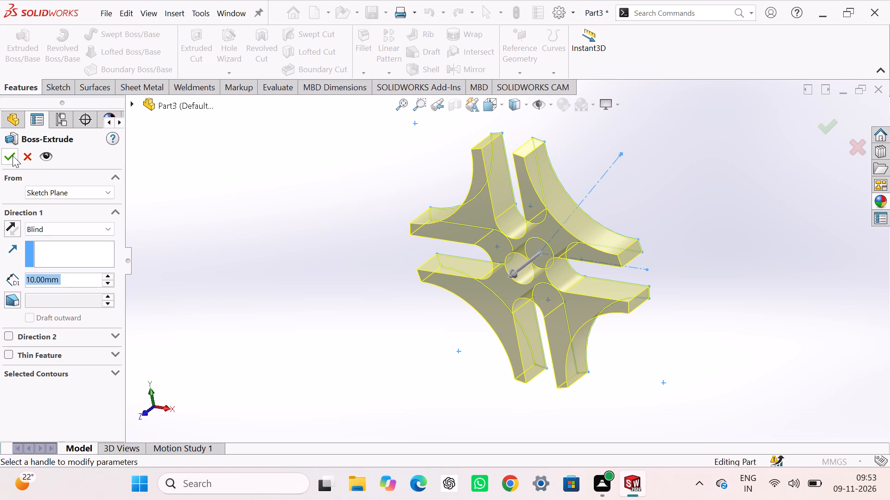
{"action": "left_click", "coordinate": [10, 156]}
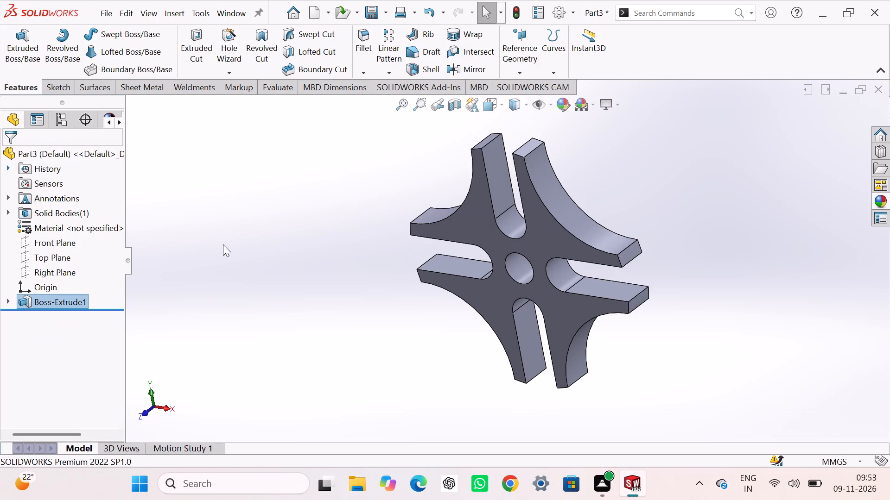
{"action": "left_click", "coordinate": [234, 247]}
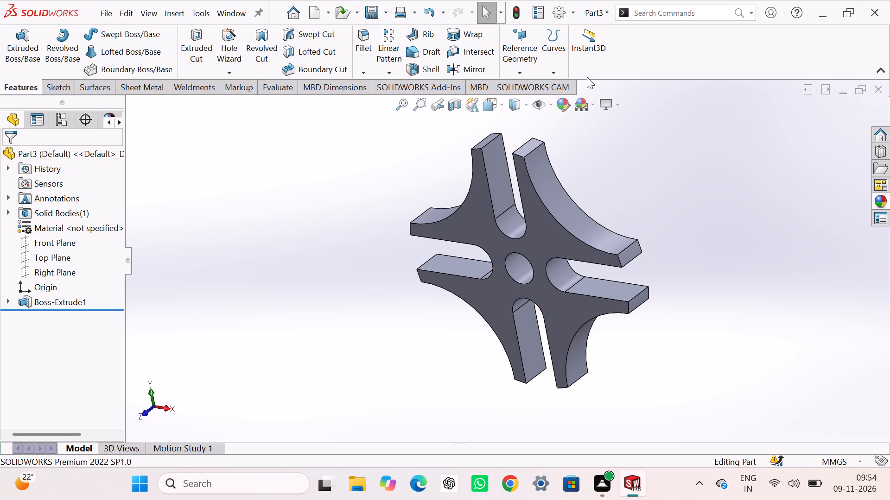
Apply a green colour appearance to the whole wheel part.
{"action": "left_click", "coordinate": [566, 105]}
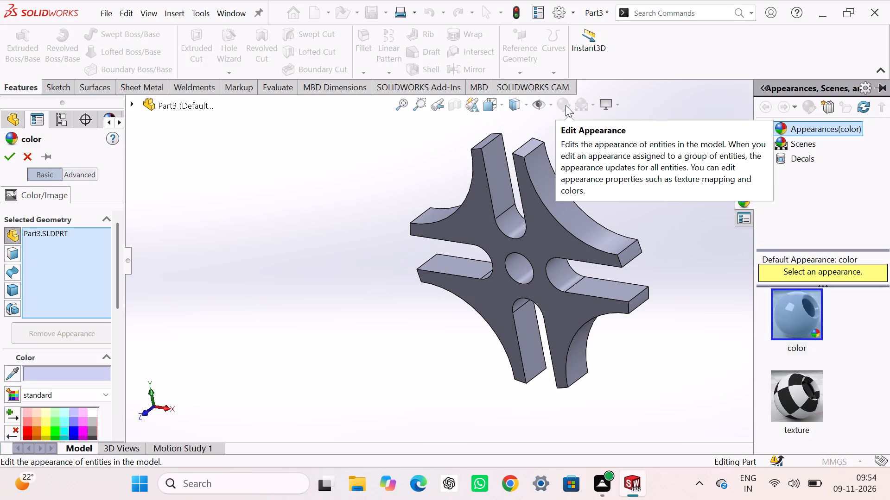
{"action": "left_click", "coordinate": [51, 427]}
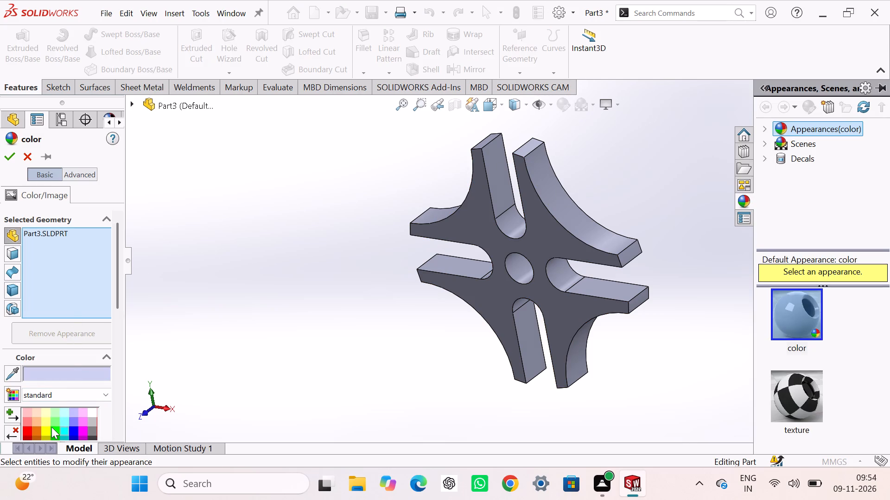
{"action": "left_click", "coordinate": [6, 151]}
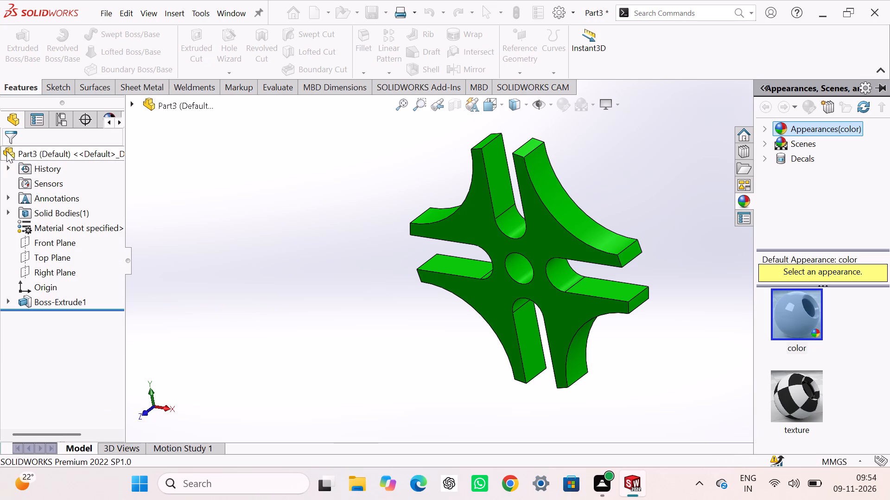
{"action": "left_click", "coordinate": [324, 214]}
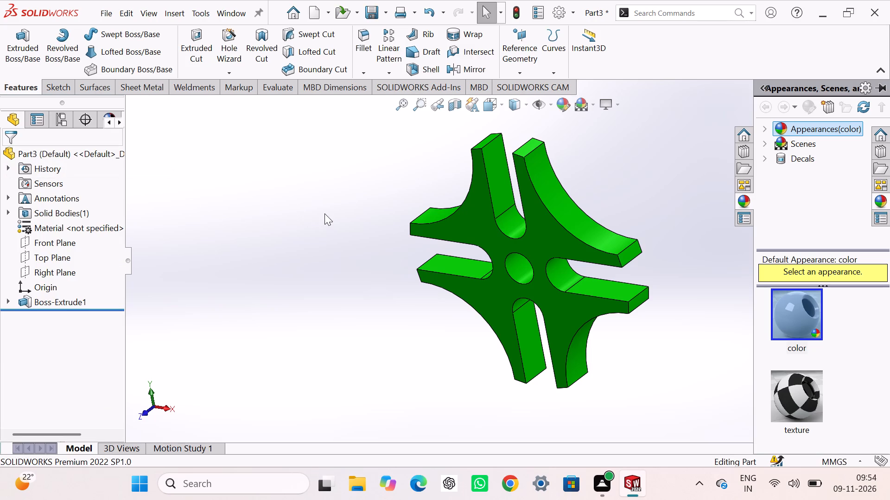
Save the wheel as Part3.SLDPRT in the Solidworks folder.
{"action": "key", "text": "ctrl+s"}
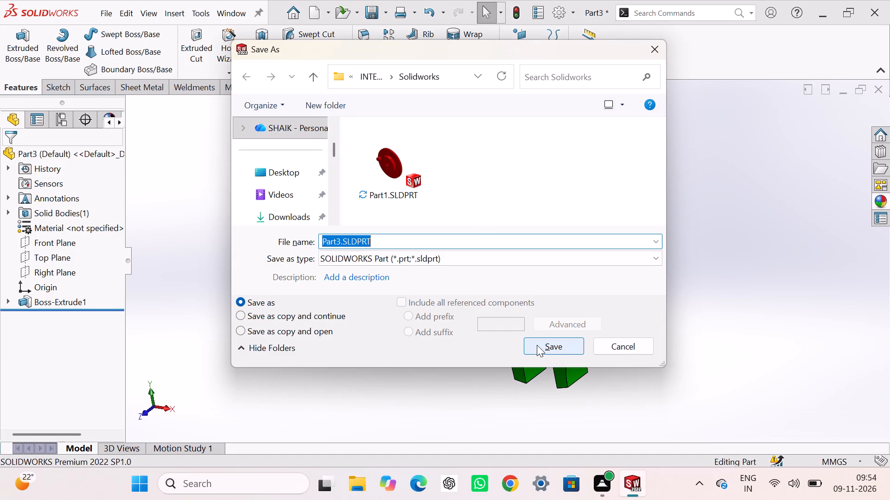
{"action": "left_click", "coordinate": [537, 345]}
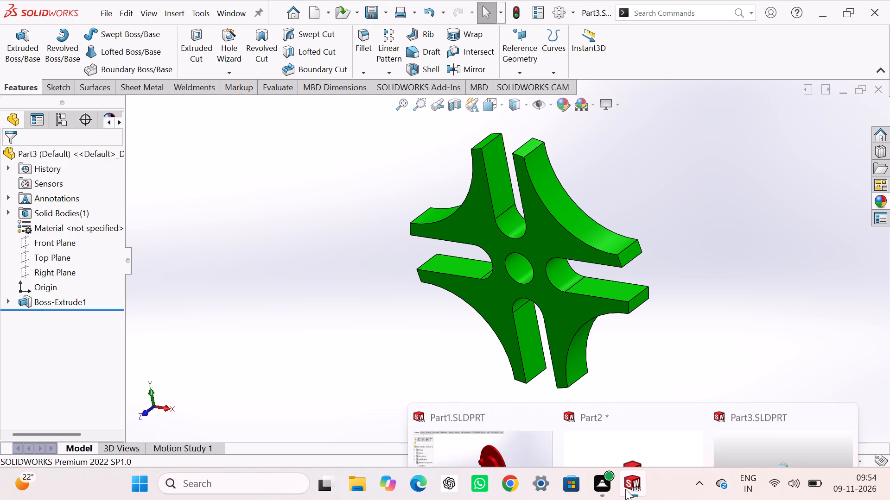
Switch to the cyan link plate document and save it as Part2.SLDPRT.
{"action": "left_click", "coordinate": [627, 421]}
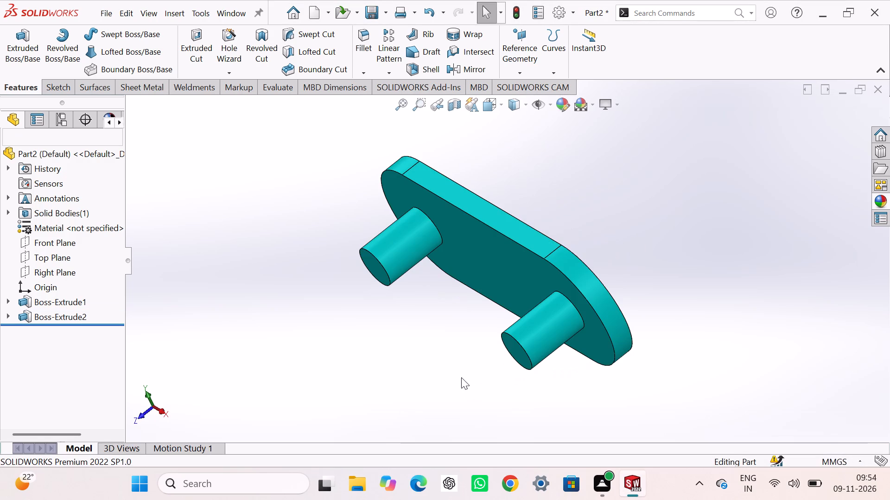
{"action": "key", "text": "ctrl+s"}
{"action": "left_click", "coordinate": [542, 345]}
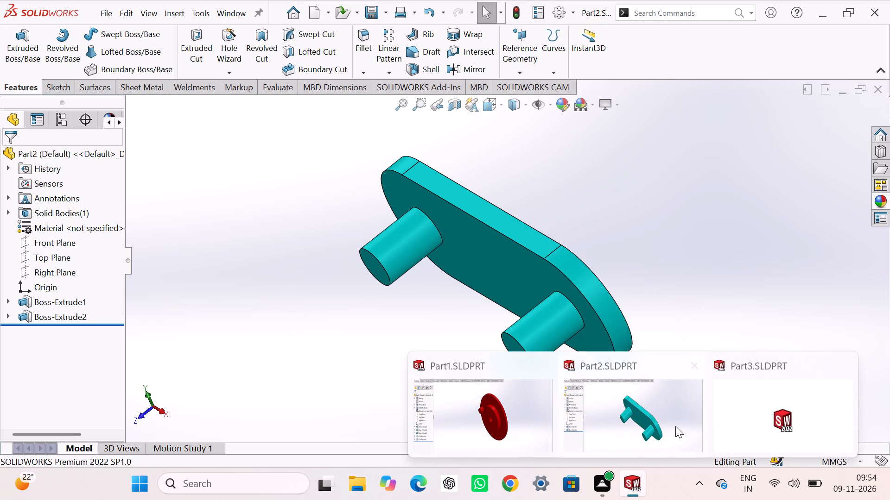
Create a new assembly document with the Part2 link plate placed freely as its first component.
{"action": "left_click", "coordinate": [753, 416]}
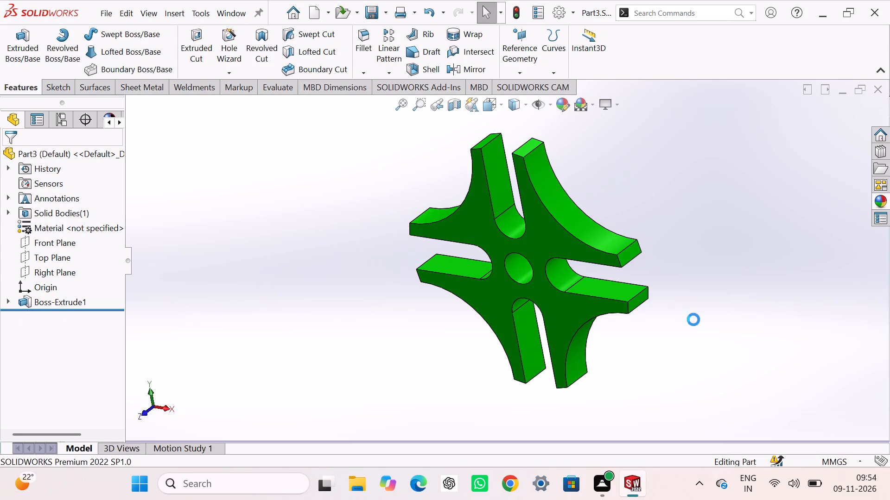
{"action": "key", "text": "ctrl+n"}
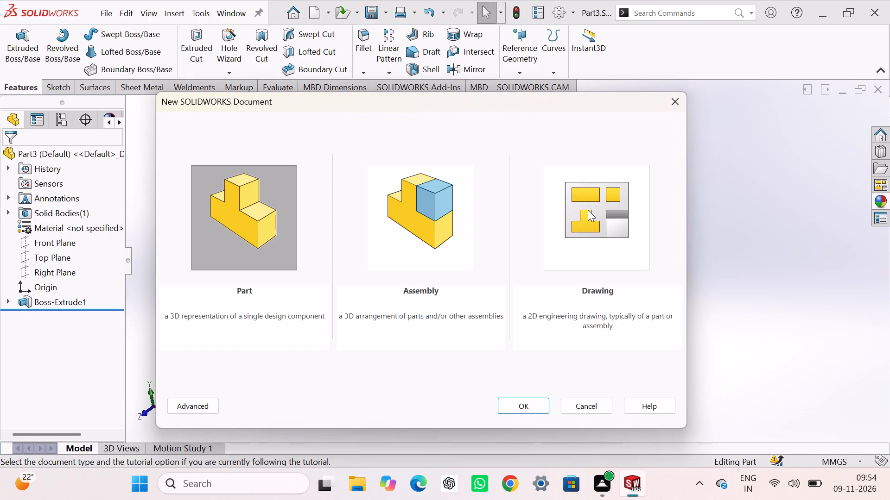
{"action": "left_click", "coordinate": [429, 190]}
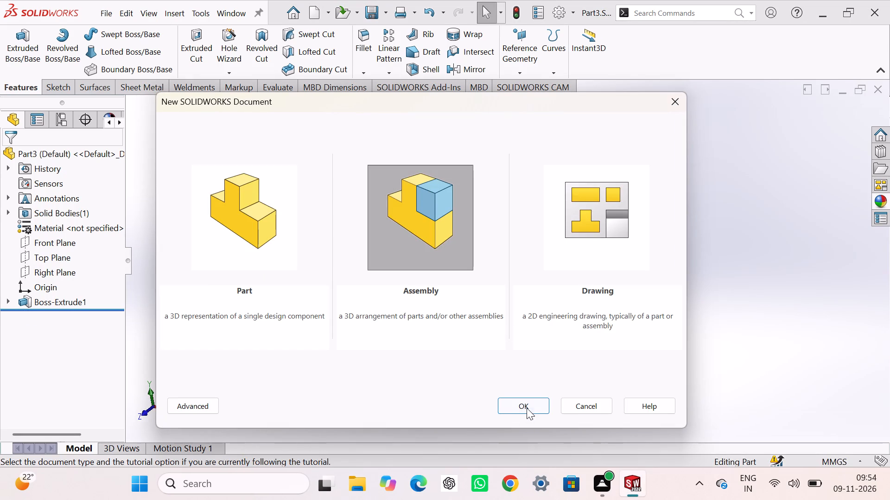
{"action": "left_click", "coordinate": [527, 407]}
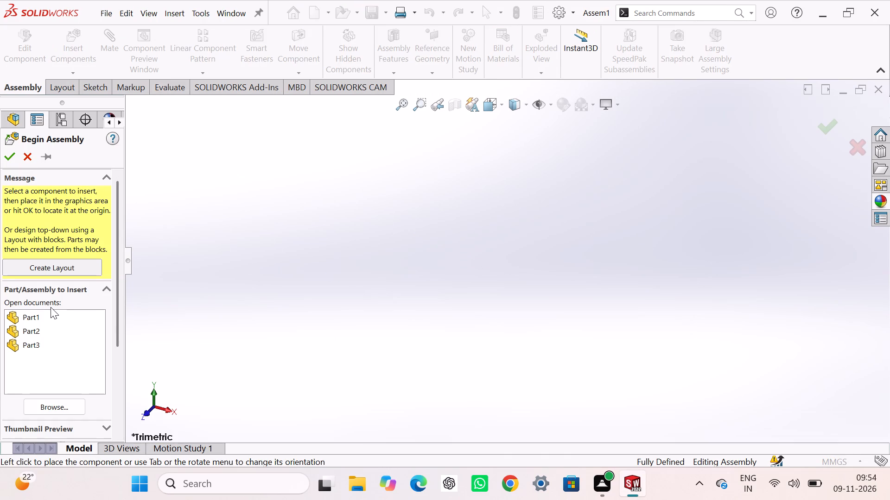
{"action": "left_click", "coordinate": [51, 332]}
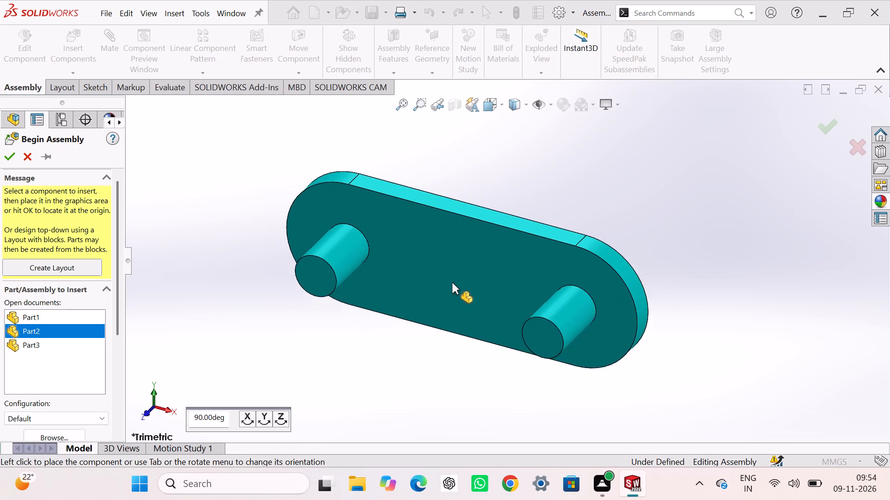
{"action": "left_click", "coordinate": [507, 269]}
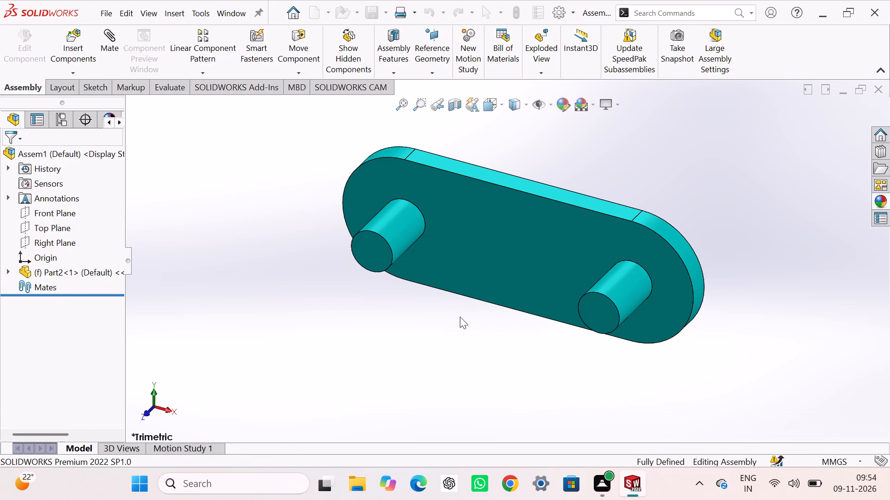
Float the fixed Part2 link plate so it can move in the assembly.
{"action": "right_click", "coordinate": [454, 205]}
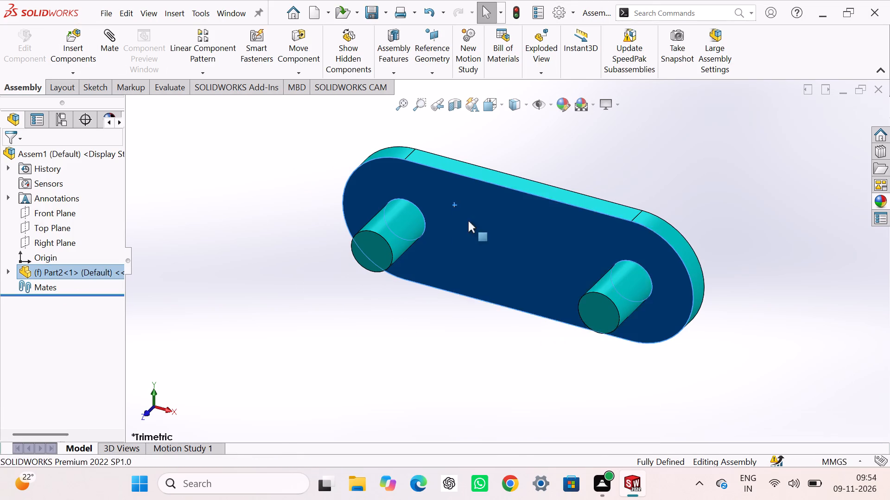
{"action": "left_click", "coordinate": [531, 230]}
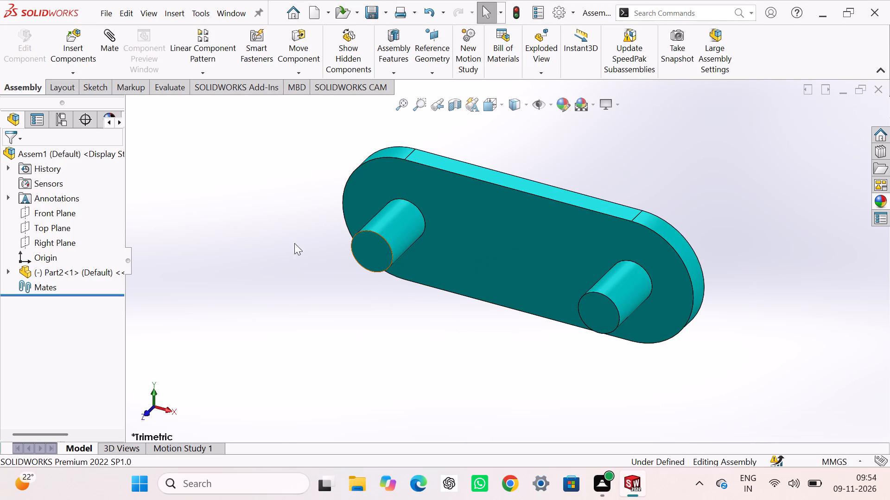
{"action": "left_click_drag", "start_coordinate": [246, 220], "coordinate": [237, 213]}
Mate the assembly's Front Plane coincident with the Part2 link plate's Front Plane.
{"action": "left_click", "coordinate": [102, 39]}
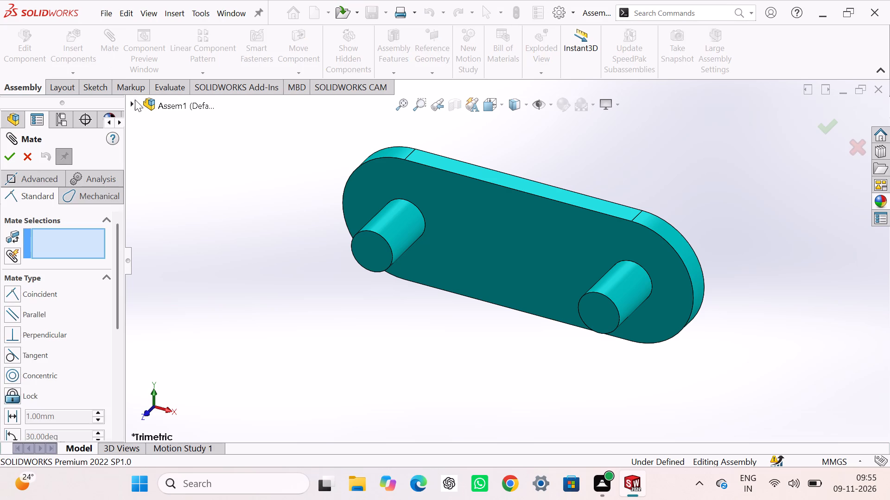
{"action": "left_click", "coordinate": [131, 107]}
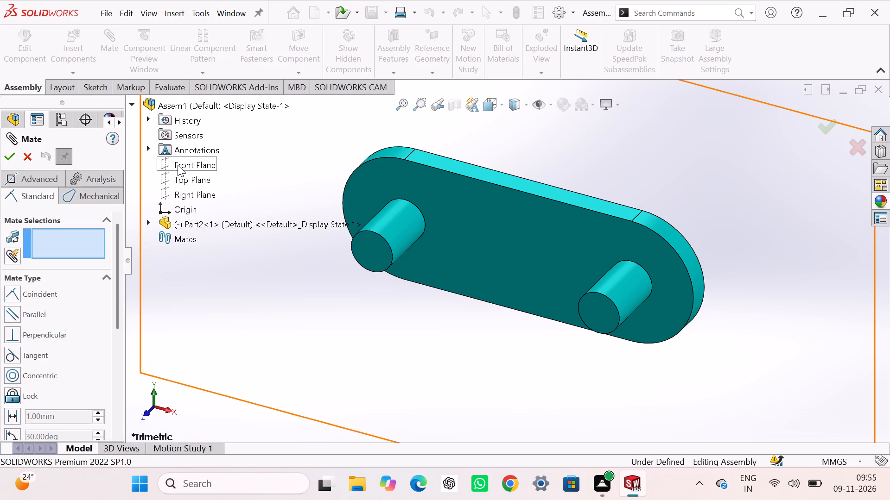
{"action": "left_click", "coordinate": [179, 164]}
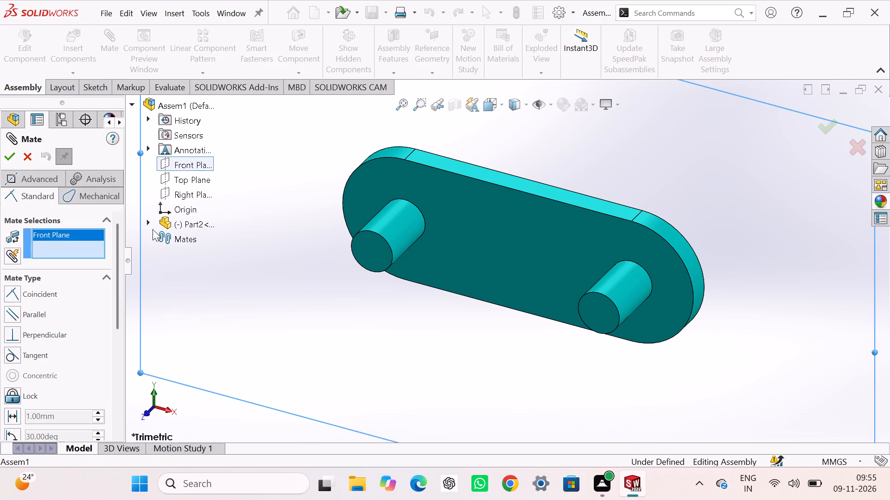
{"action": "left_click", "coordinate": [147, 220]}
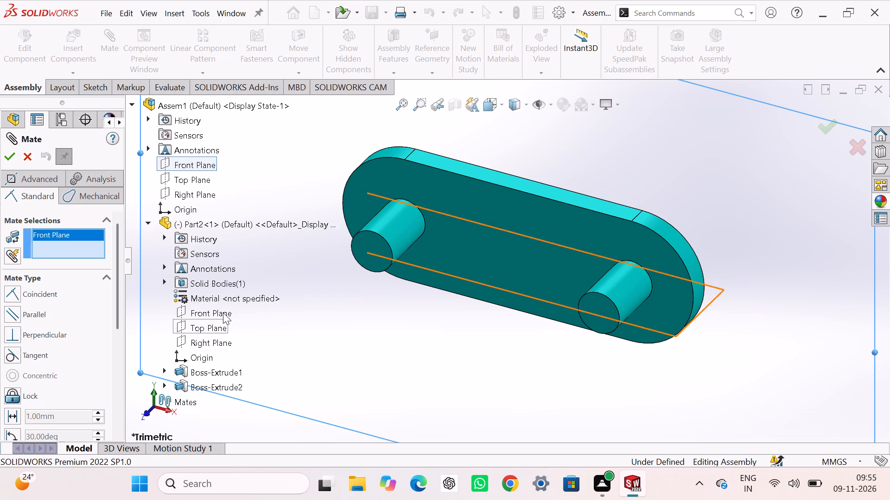
{"action": "left_click", "coordinate": [223, 312]}
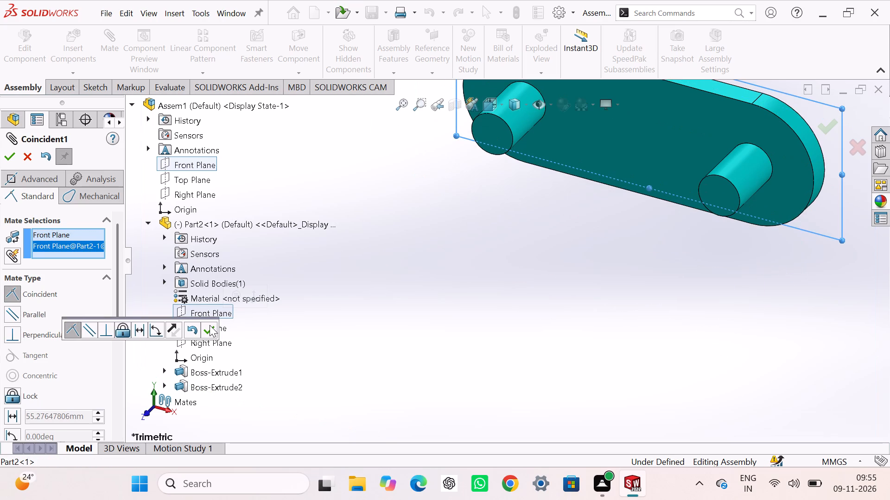
{"action": "left_click", "coordinate": [210, 325]}
{"action": "left_click", "coordinate": [205, 325]}
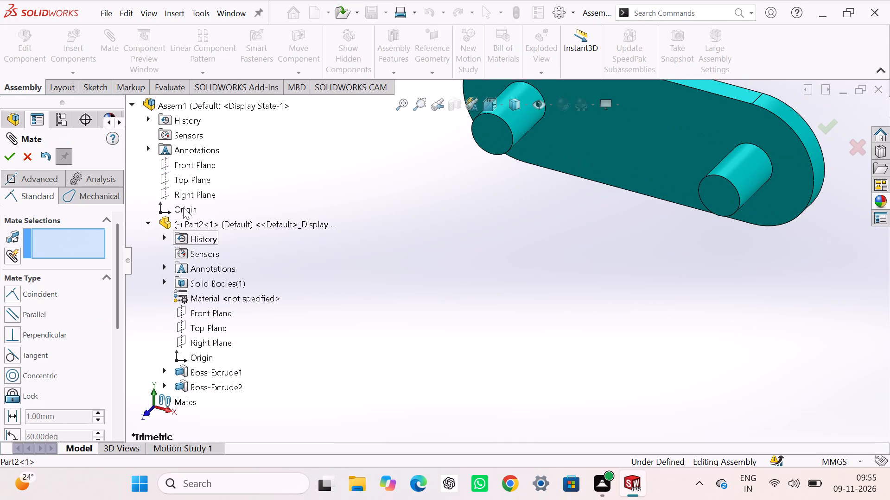
Mate the assembly's Top Plane coincident with the Part2 link plate's Top Plane.
{"action": "left_click", "coordinate": [185, 182]}
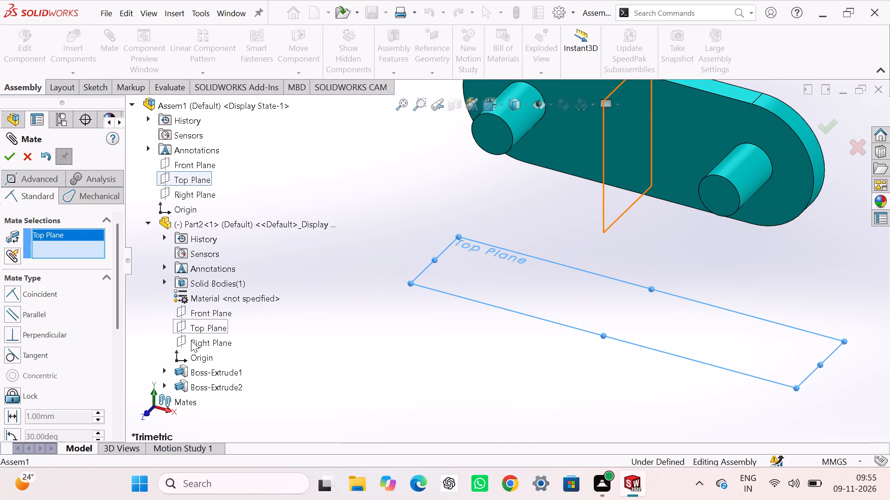
{"action": "left_click", "coordinate": [191, 340]}
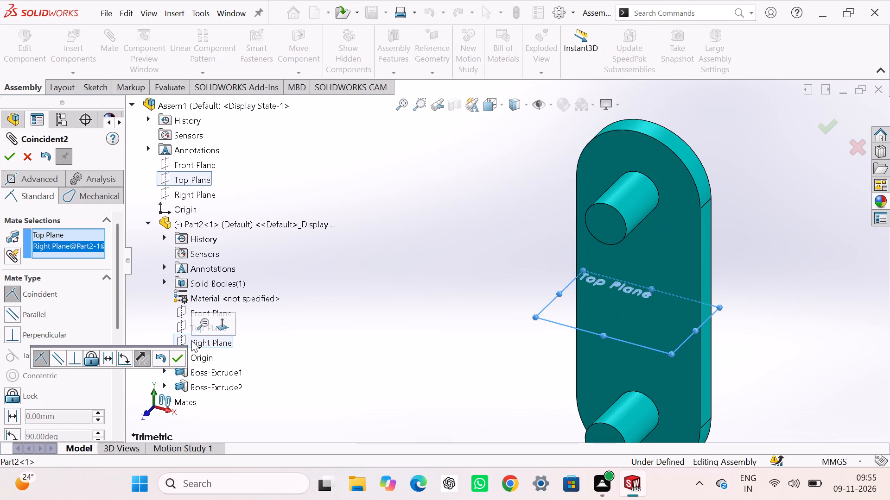
{"action": "right_click", "coordinate": [88, 245]}
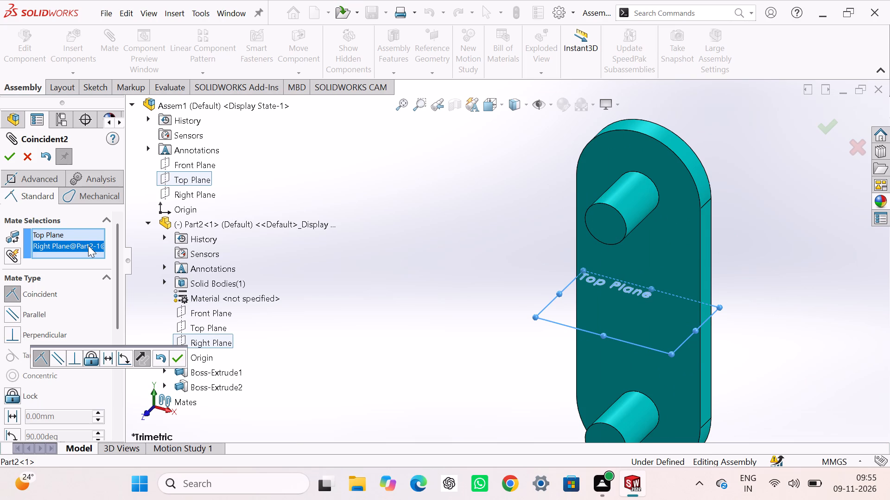
{"action": "left_click", "coordinate": [128, 273]}
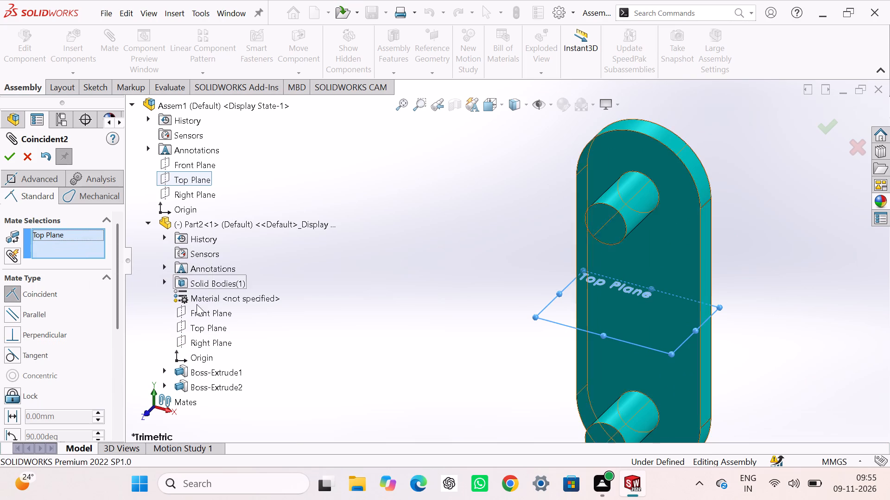
{"action": "left_click", "coordinate": [197, 328]}
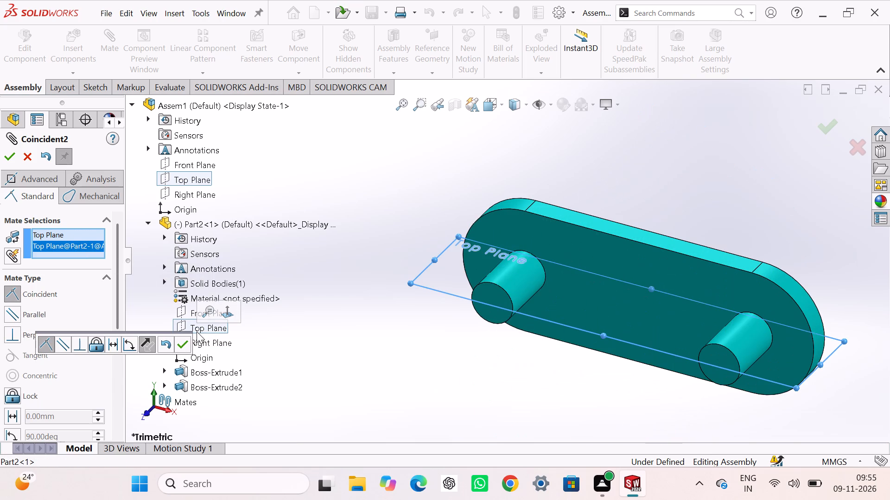
{"action": "left_click", "coordinate": [182, 343]}
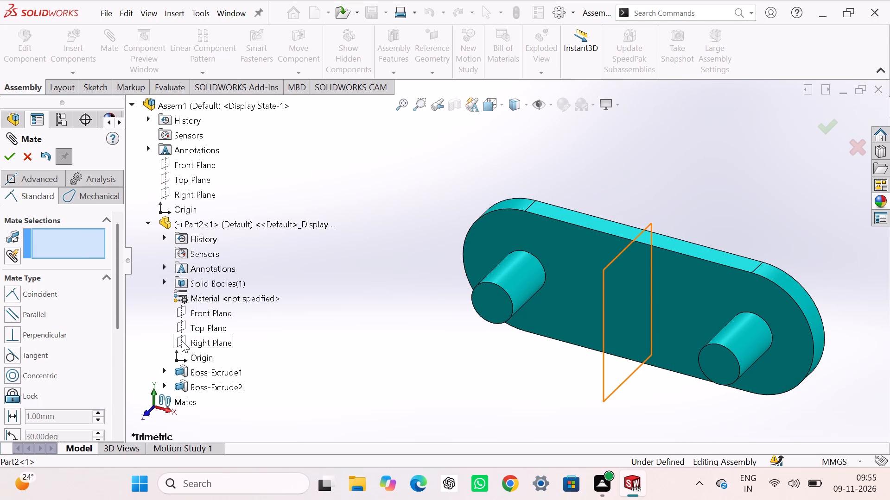
Mate the assembly's Right Plane coincident with the link plate's Right Plane and finish the Mate command.
{"action": "left_click", "coordinate": [193, 197]}
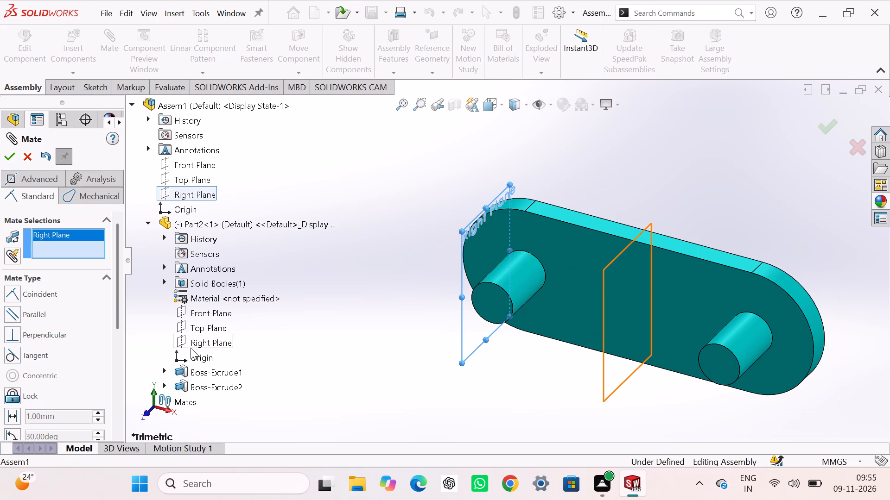
{"action": "left_click", "coordinate": [191, 341]}
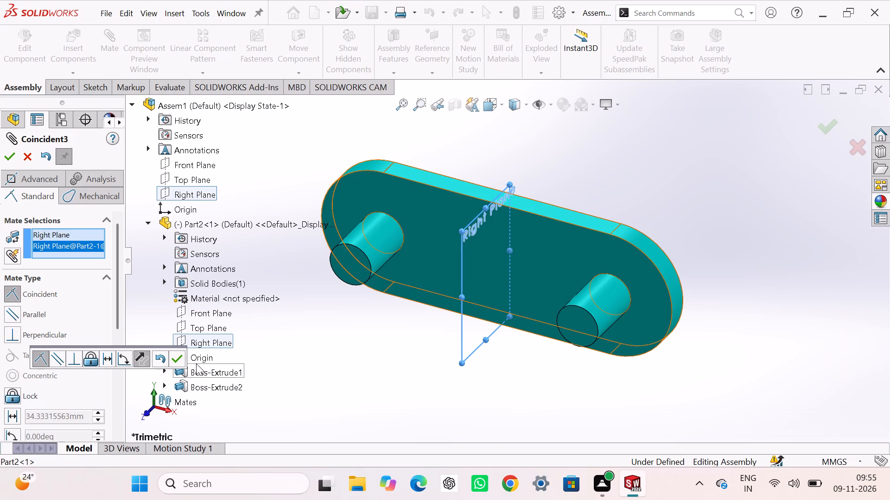
{"action": "left_click", "coordinate": [177, 357]}
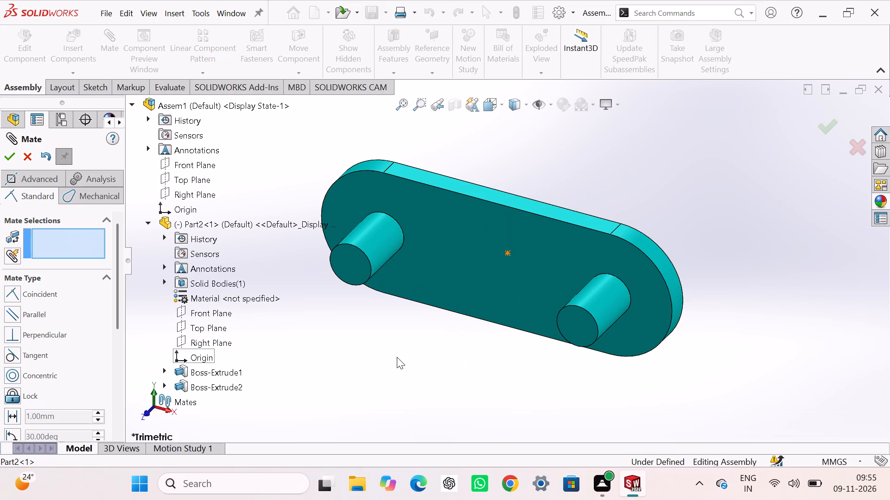
{"action": "left_click", "coordinate": [397, 357]}
{"action": "left_click", "coordinate": [3, 155]}
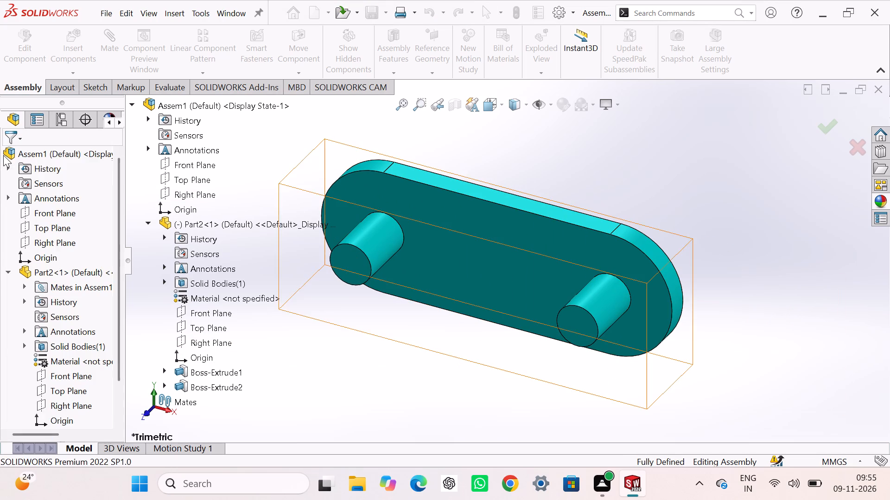
{"action": "double_click", "coordinate": [271, 131]}
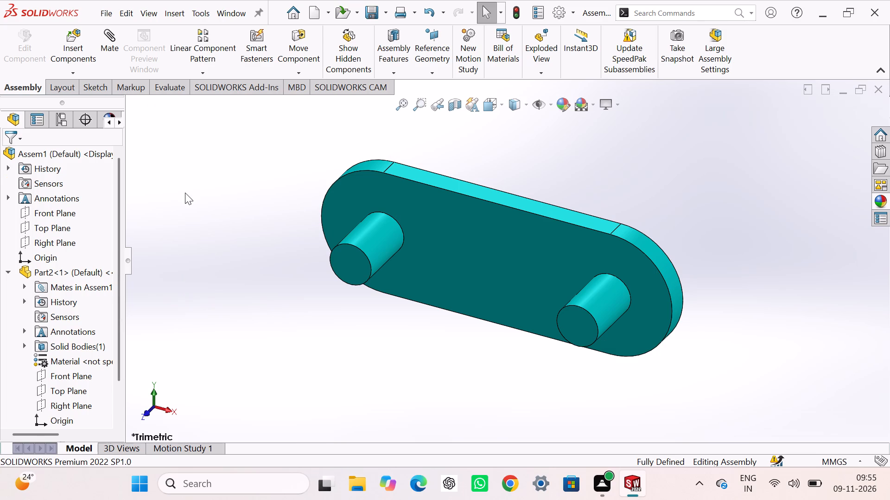
Insert the Part1 red disc into the assembly, placed freely beside the link plate's pin nearer the positive X end.
{"action": "left_click", "coordinate": [70, 57]}
{"action": "left_click", "coordinate": [50, 316]}
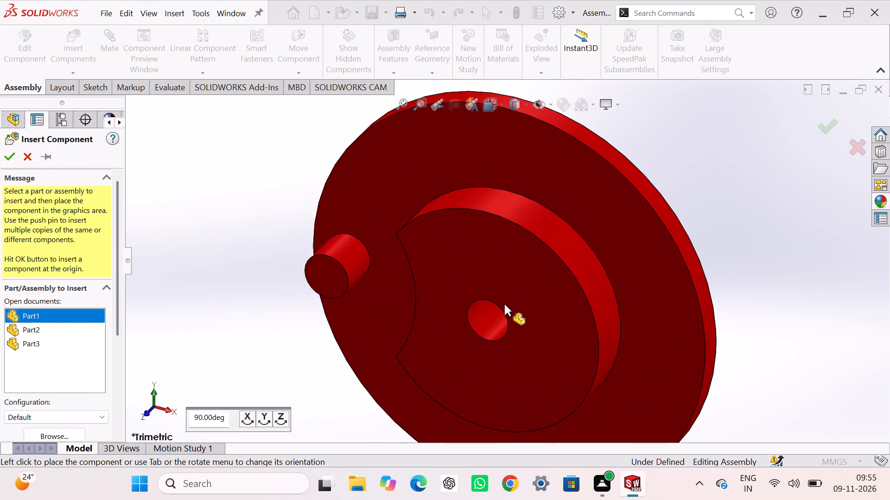
{"action": "scroll", "coordinate": [553, 282], "scroll_direction": "up", "scroll_amount": 6}
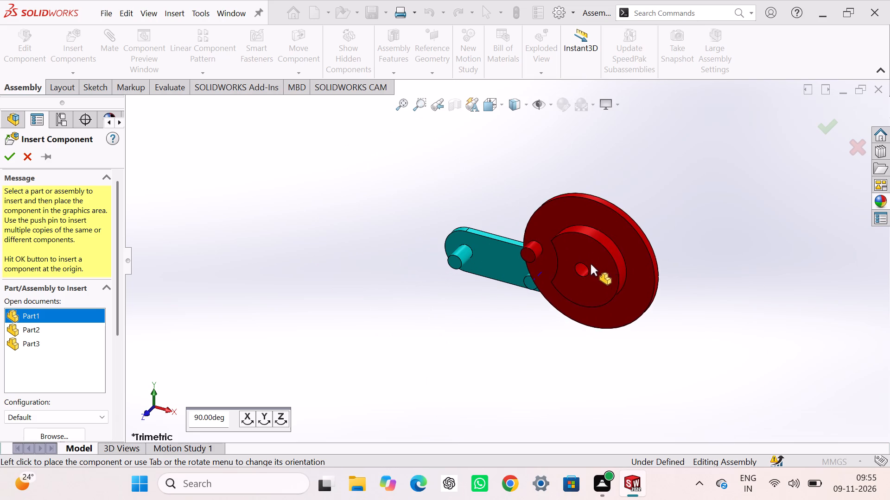
{"action": "left_click", "coordinate": [650, 247]}
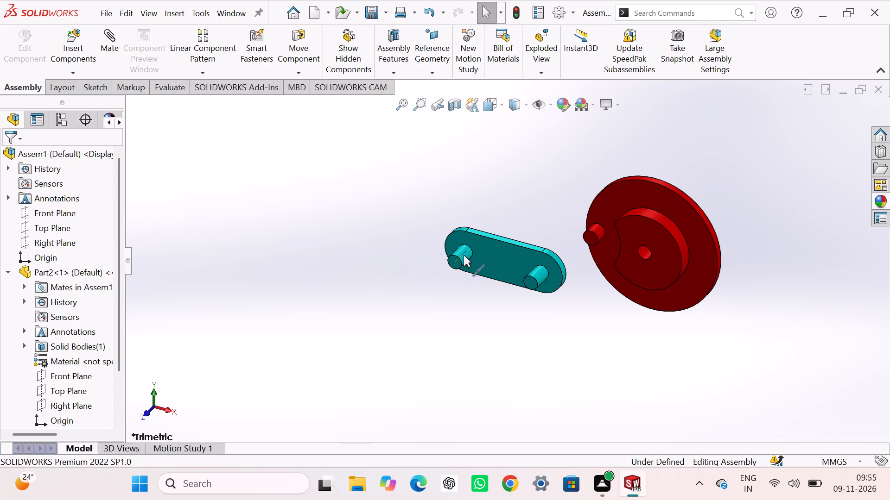
Add a concentric mate between the link plate's pin nearest the red disc and the disc's central hole, leaving rotation unlocked.
{"action": "left_click", "coordinate": [108, 42]}
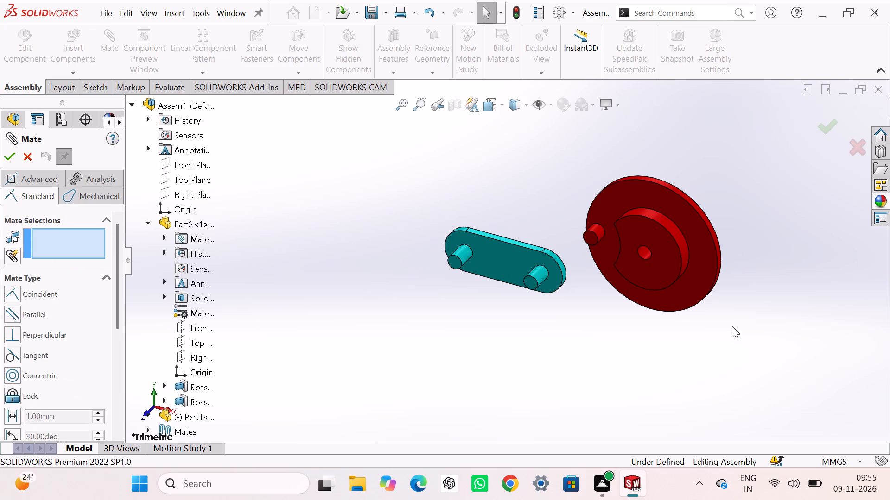
{"action": "scroll", "coordinate": [556, 312], "scroll_direction": "down", "scroll_amount": 5}
{"action": "left_click", "coordinate": [504, 227]}
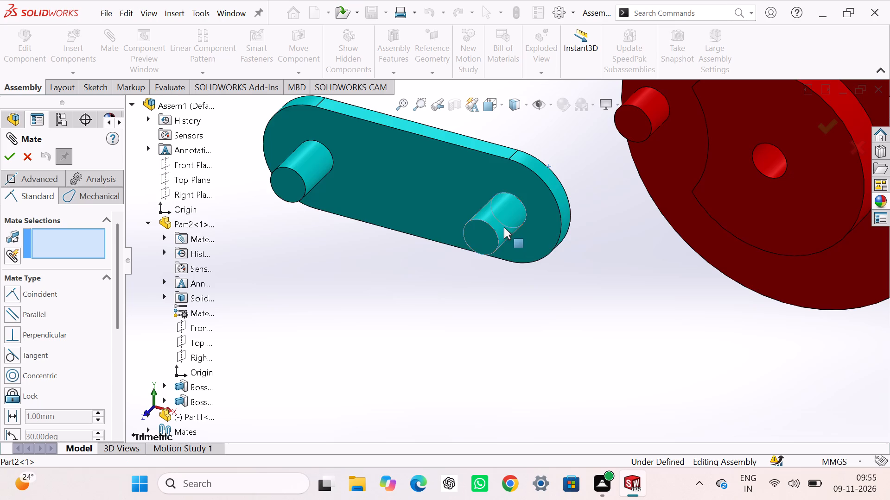
{"action": "scroll", "coordinate": [655, 236], "scroll_direction": "up", "scroll_amount": 4}
{"action": "scroll", "coordinate": [660, 221], "scroll_direction": "down", "scroll_amount": 4}
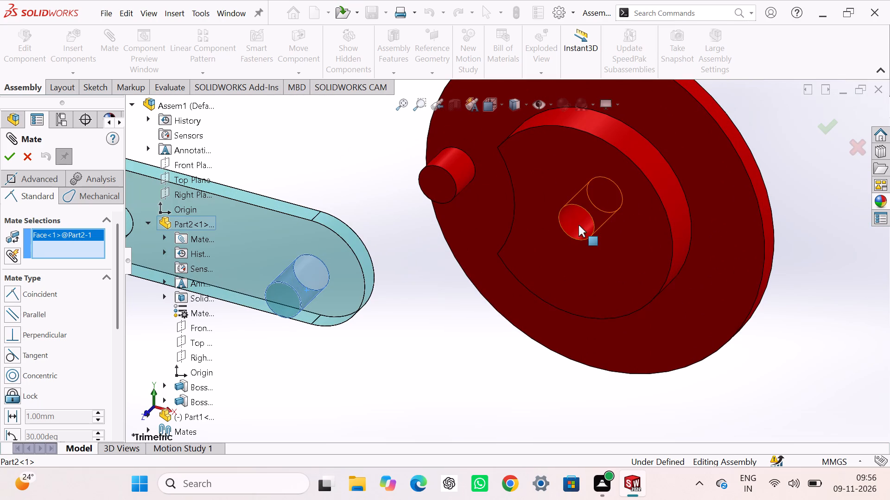
{"action": "left_click", "coordinate": [578, 225]}
{"action": "scroll", "coordinate": [604, 259], "scroll_direction": "up", "scroll_amount": 3}
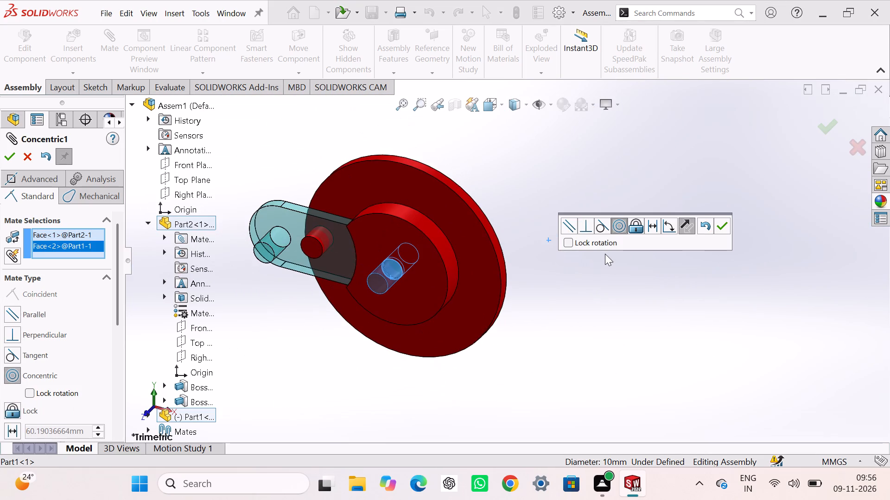
{"action": "left_click", "coordinate": [717, 224]}
Add a coincident mate between the red disc's flat back face and the link plate's pin-side face, and finish the Mate command.
{"action": "left_click_drag", "start_coordinate": [410, 256], "coordinate": [355, 310]}
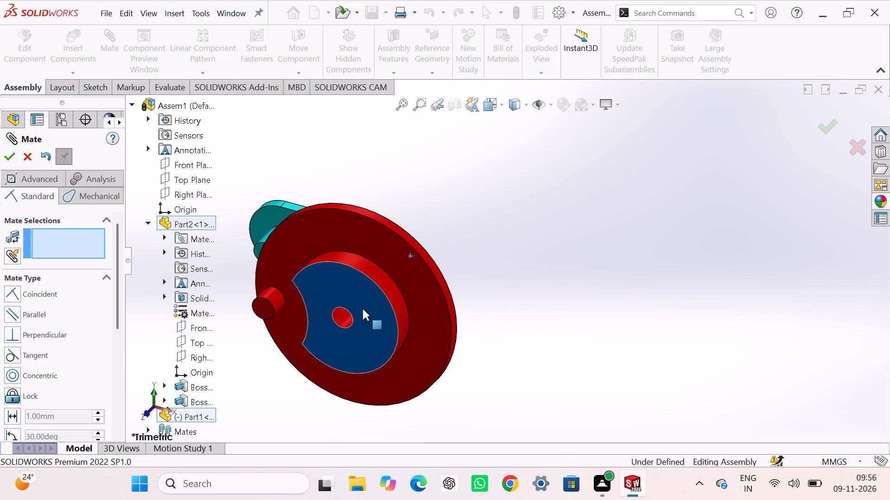
{"action": "middle_click_drag", "start_coordinate": [597, 285], "coordinate": [508, 302]}
{"action": "left_click", "coordinate": [340, 325]}
{"action": "middle_click_drag", "start_coordinate": [341, 317], "coordinate": [416, 277]}
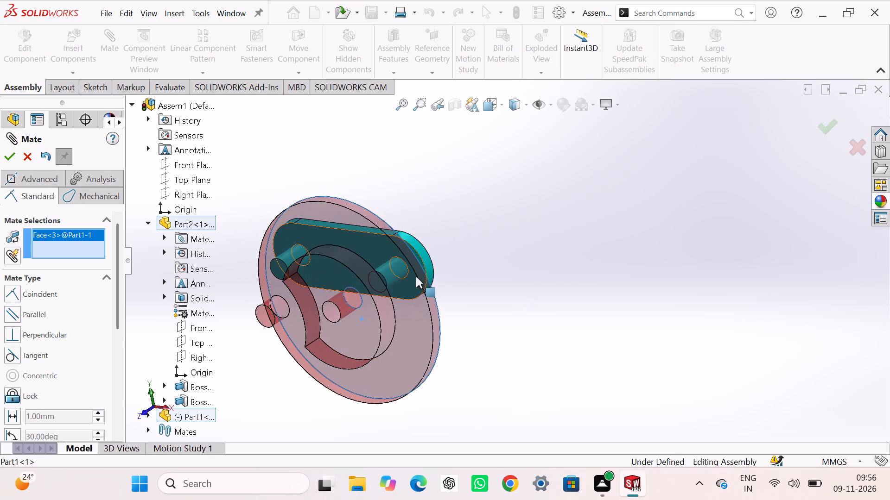
{"action": "left_click", "coordinate": [416, 269]}
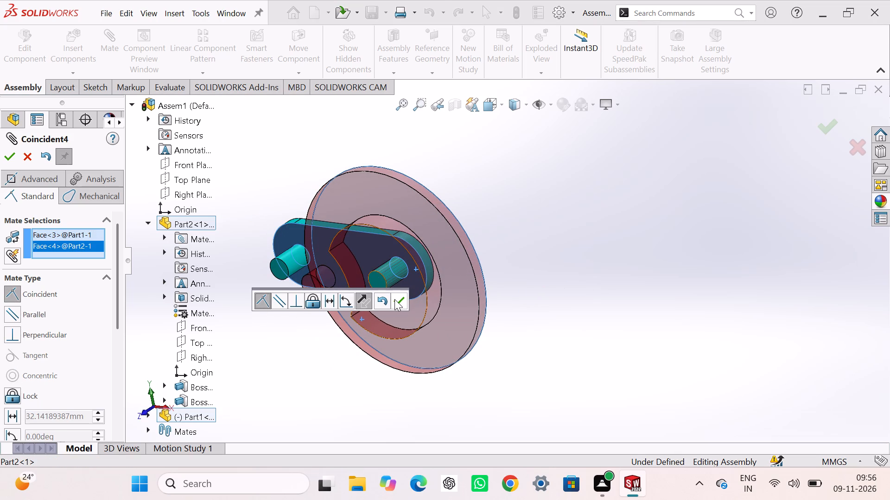
{"action": "left_click", "coordinate": [394, 299]}
{"action": "scroll", "coordinate": [394, 314], "scroll_direction": "up", "scroll_amount": 2}
{"action": "middle_click_drag", "start_coordinate": [393, 336], "coordinate": [401, 336]}
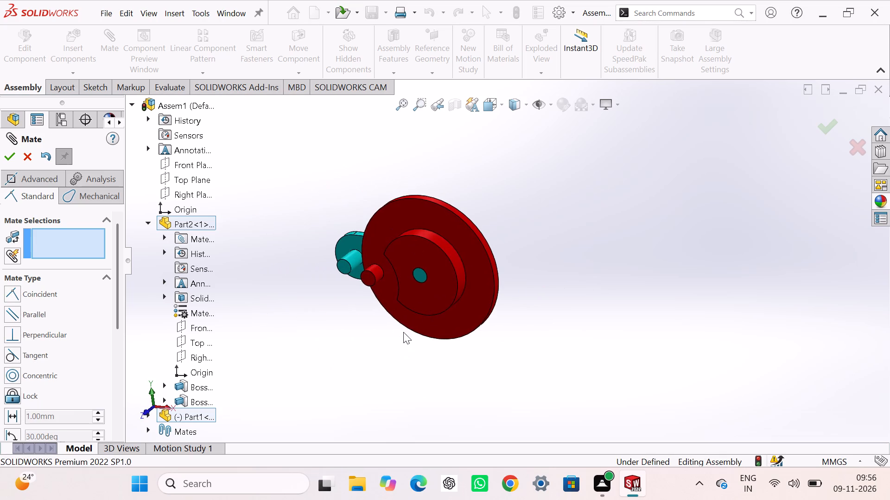
{"action": "left_click", "coordinate": [12, 159]}
{"action": "left_click", "coordinate": [594, 215]}
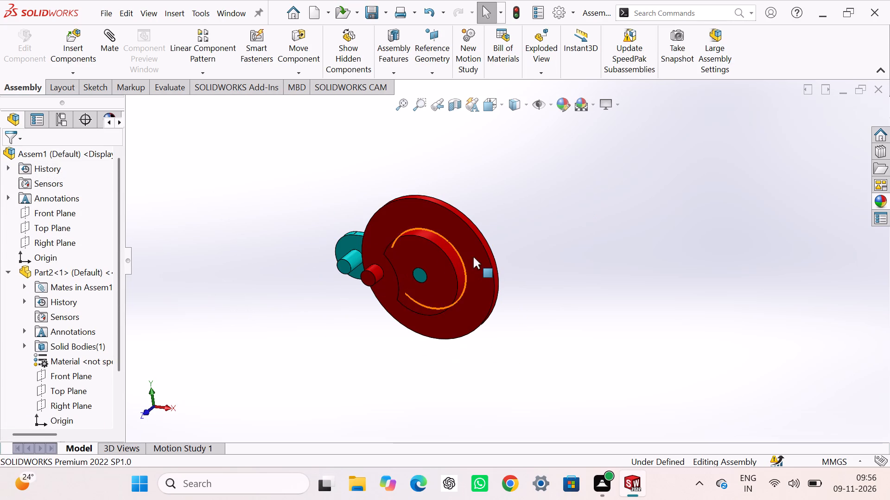
Rotate the red disc back and forth about the link plate's pin to check its motion.
{"action": "left_click_drag", "start_coordinate": [474, 257], "coordinate": [458, 346]}
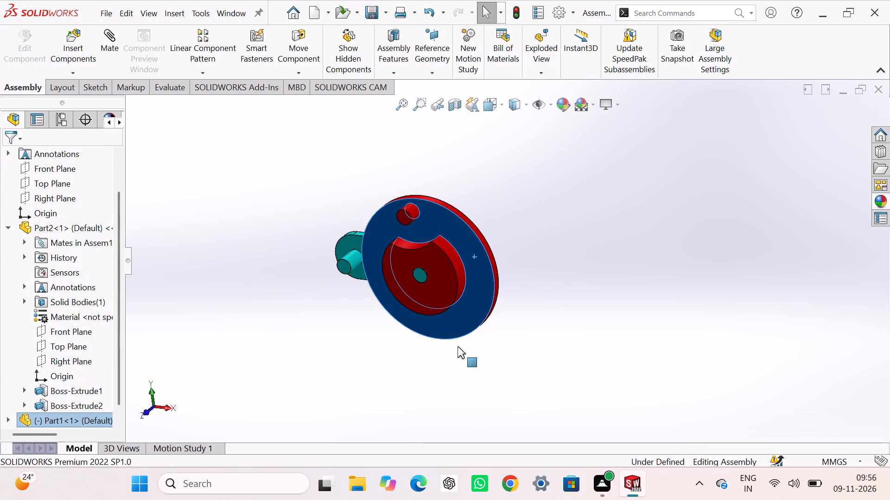
{"action": "left_click_drag", "start_coordinate": [458, 346], "coordinate": [484, 299]}
{"action": "left_click", "coordinate": [644, 238]}
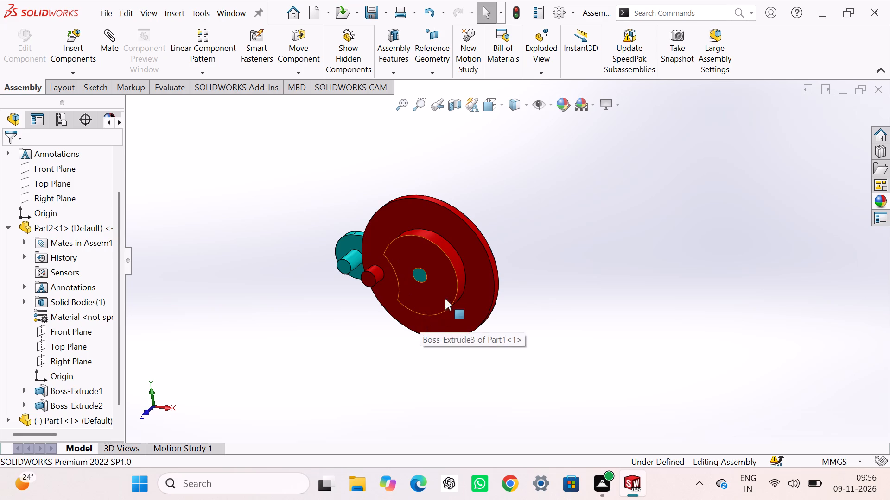
{"action": "left_click", "coordinate": [691, 282]}
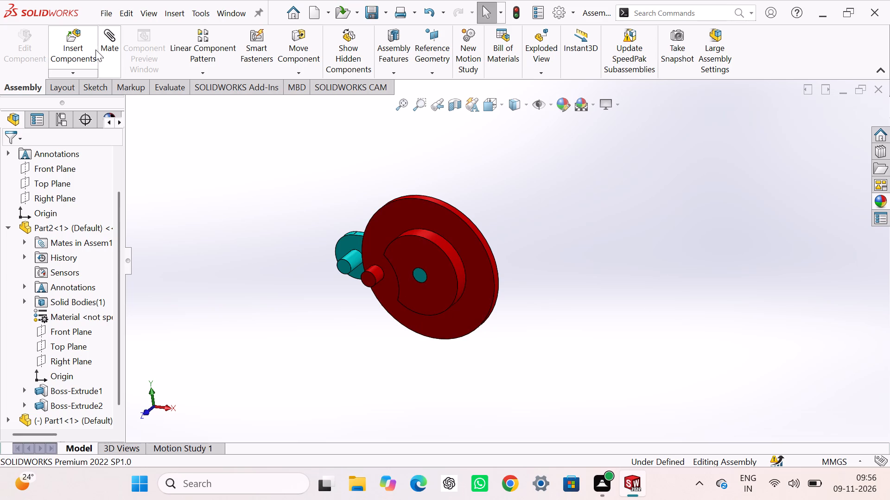
Insert the Part3 green slotted wheel into the assembly, placed freely beside the link plate's free pin.
{"action": "left_click", "coordinate": [87, 49]}
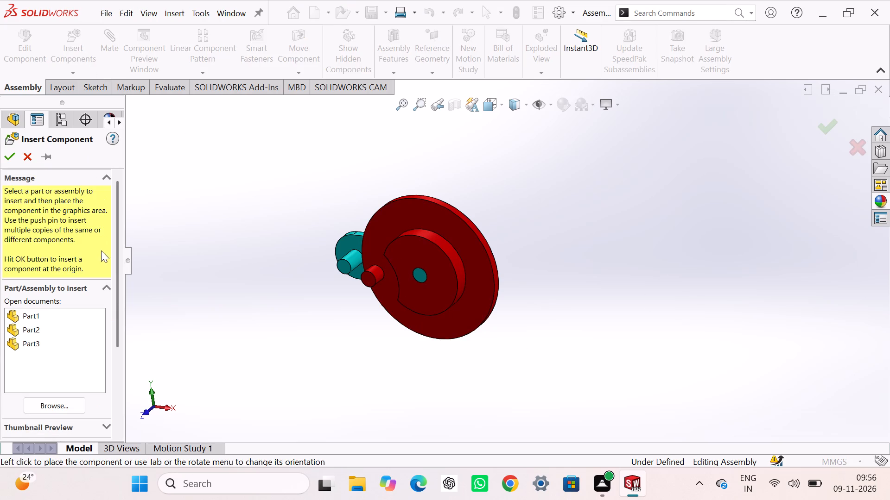
{"action": "left_click", "coordinate": [27, 340]}
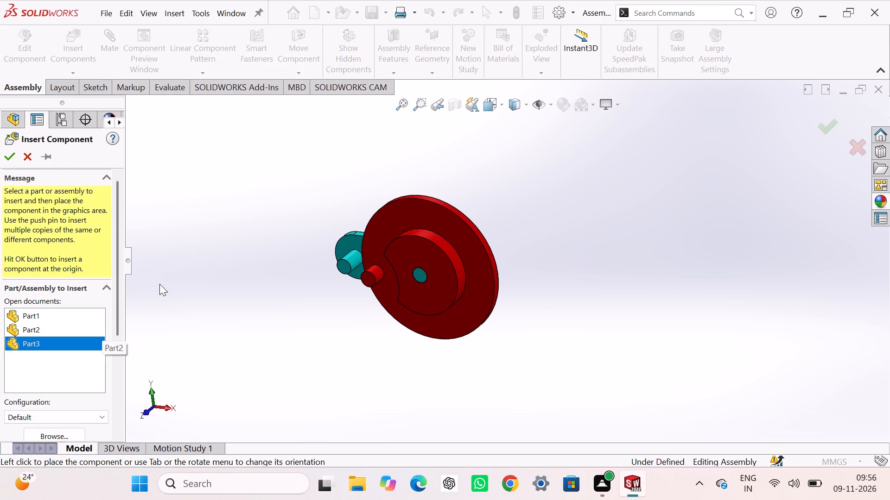
{"action": "left_click", "coordinate": [273, 273]}
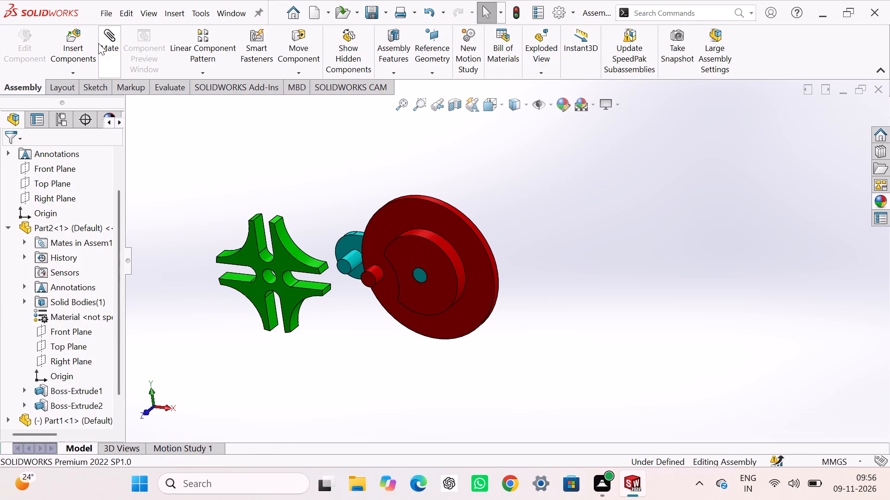
Add a concentric mate between the green wheel's central hole and the link plate's free pin, leaving rotation unlocked.
{"action": "left_click", "coordinate": [105, 39]}
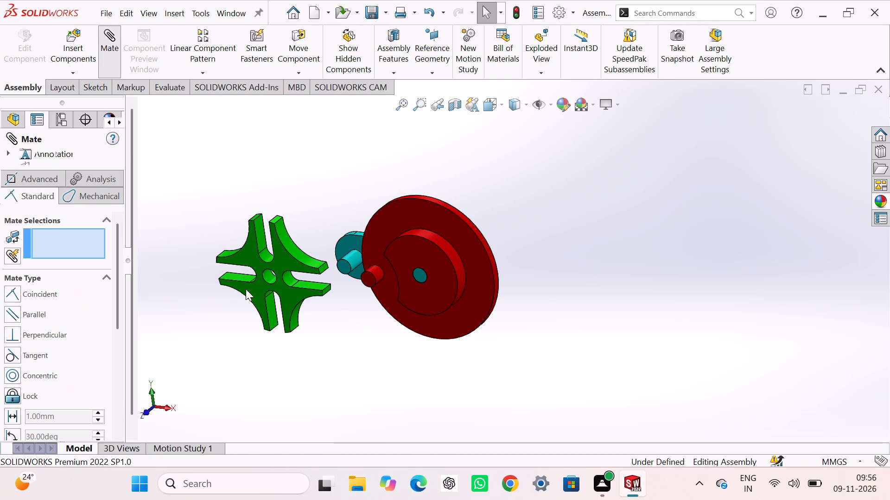
{"action": "scroll", "coordinate": [249, 295], "scroll_direction": "down", "scroll_amount": 5}
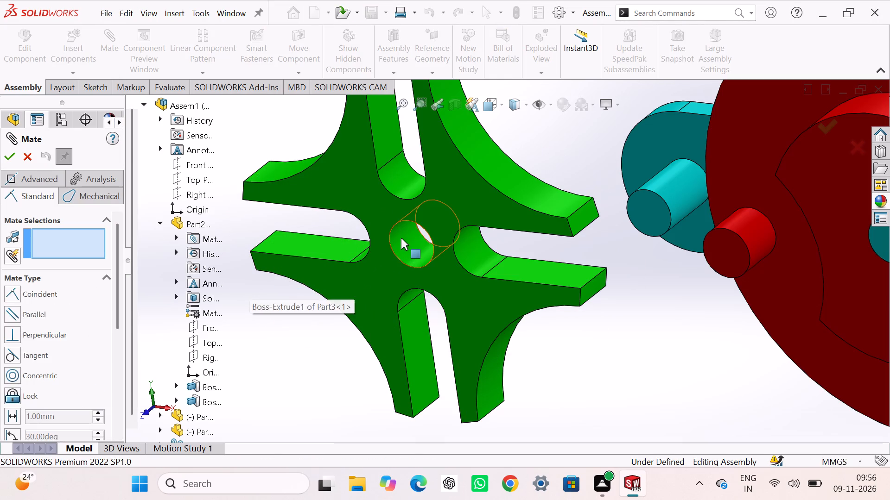
{"action": "left_click", "coordinate": [401, 238]}
{"action": "left_click", "coordinate": [688, 186]}
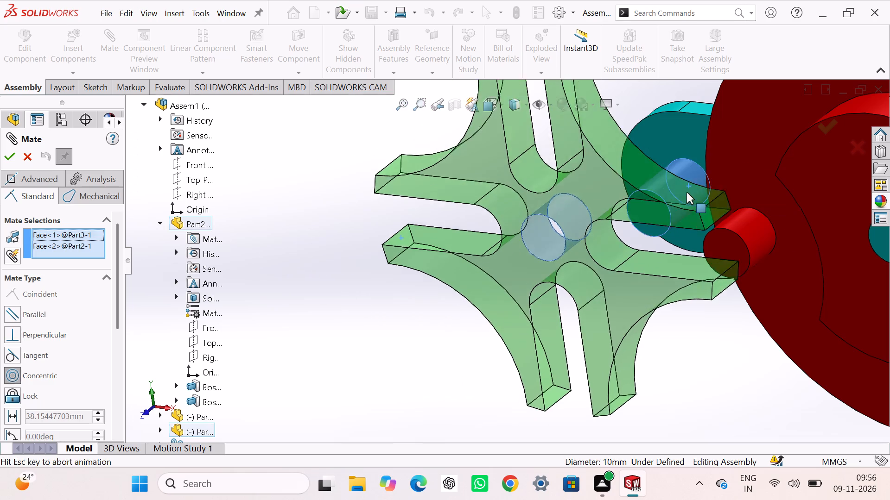
{"action": "left_click", "coordinate": [852, 185]}
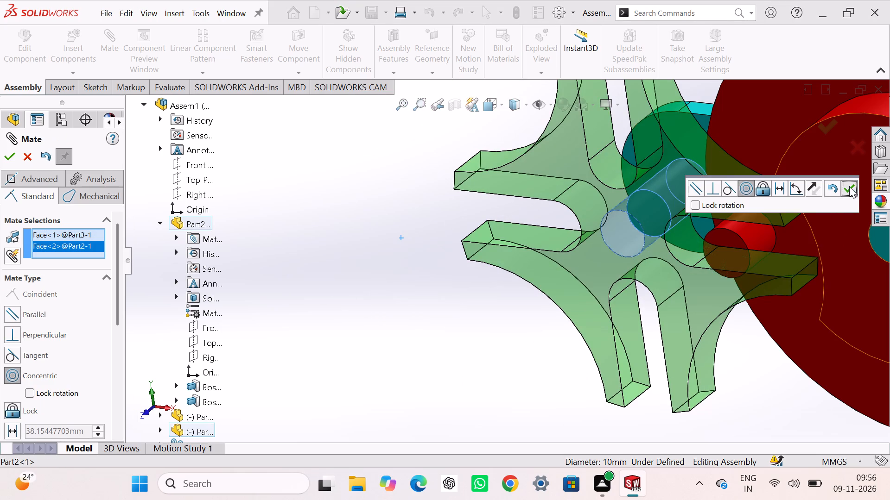
Add a coincident mate between the link plate's pin-side face and the green wheel's flat back face, and finish the Mate command.
{"action": "middle_click_drag", "start_coordinate": [712, 282], "coordinate": [732, 299]}
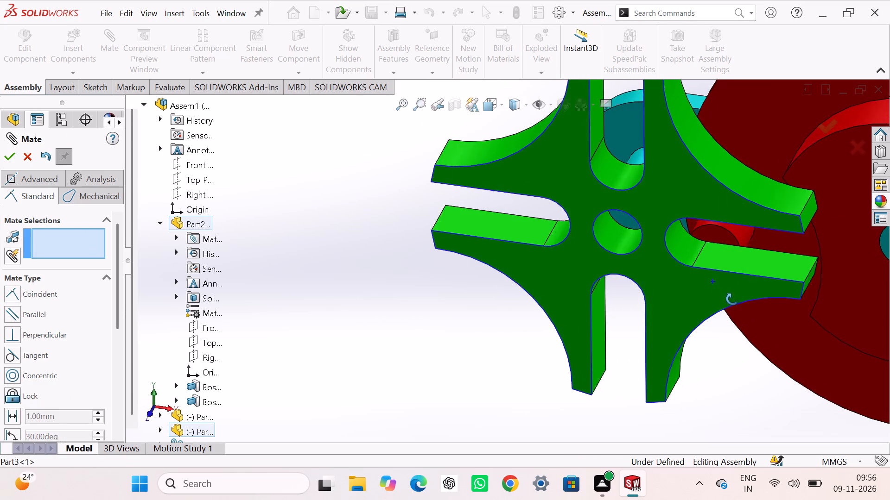
{"action": "middle_click_drag", "start_coordinate": [732, 299], "coordinate": [787, 324]}
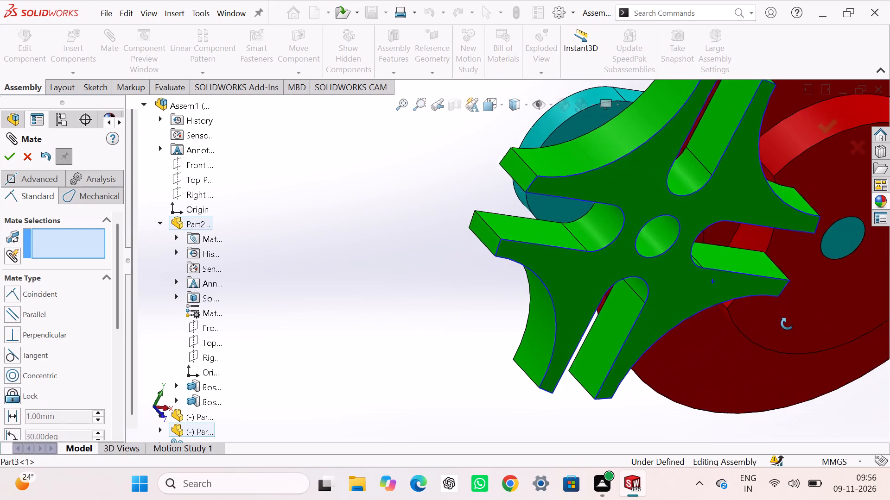
{"action": "middle_click_drag", "start_coordinate": [787, 324], "coordinate": [800, 356]}
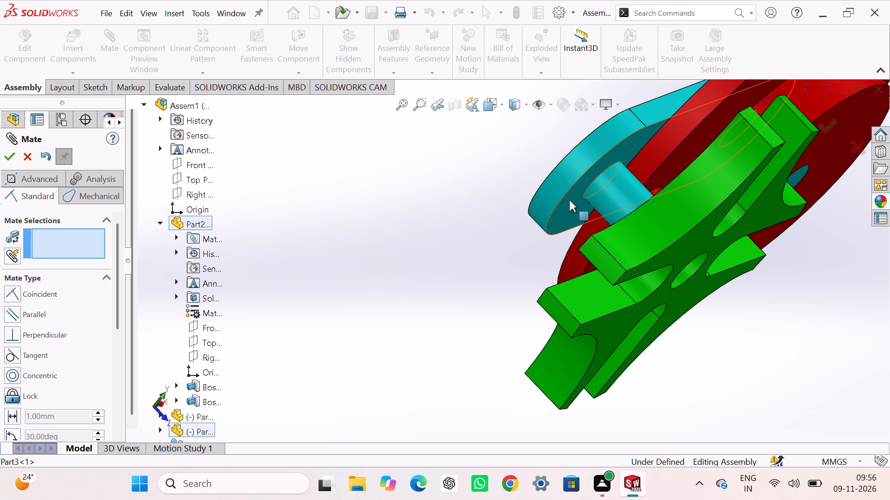
{"action": "left_click", "coordinate": [570, 201]}
{"action": "middle_click_drag", "start_coordinate": [569, 201], "coordinate": [623, 264]}
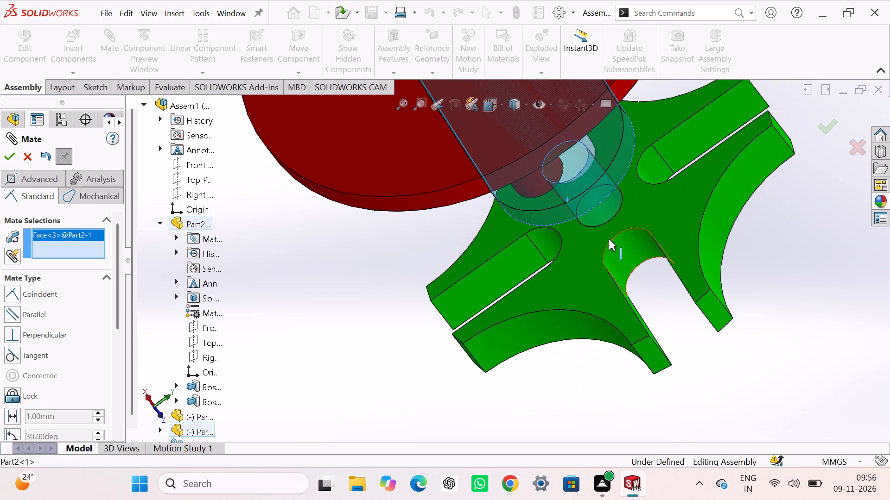
{"action": "left_click", "coordinate": [672, 203]}
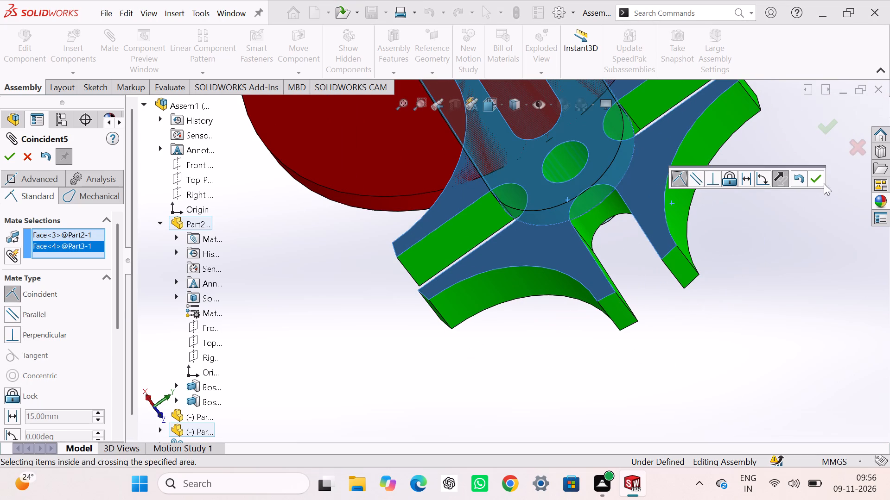
{"action": "left_click", "coordinate": [817, 178]}
{"action": "scroll", "coordinate": [795, 232], "scroll_direction": "up", "scroll_amount": 5}
{"action": "middle_click_drag", "start_coordinate": [702, 271], "coordinate": [688, 266]}
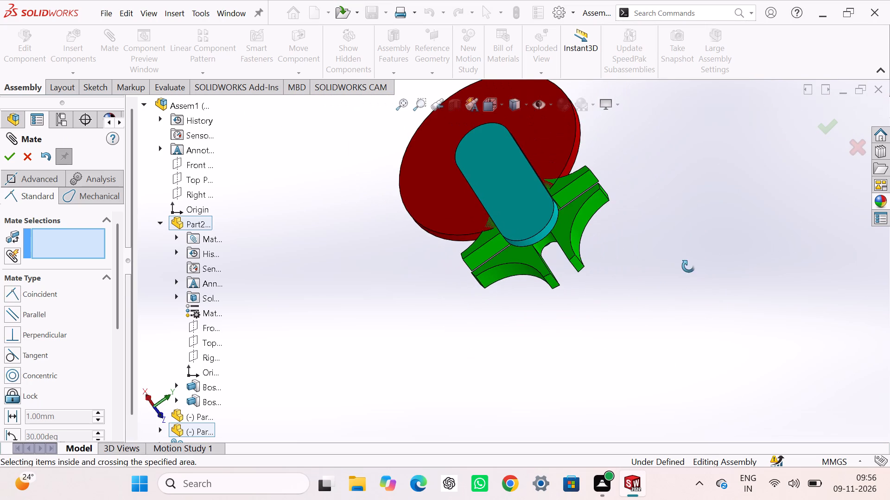
{"action": "middle_click_drag", "start_coordinate": [688, 266], "coordinate": [618, 236]}
{"action": "scroll", "coordinate": [617, 245], "scroll_direction": "up", "scroll_amount": 3}
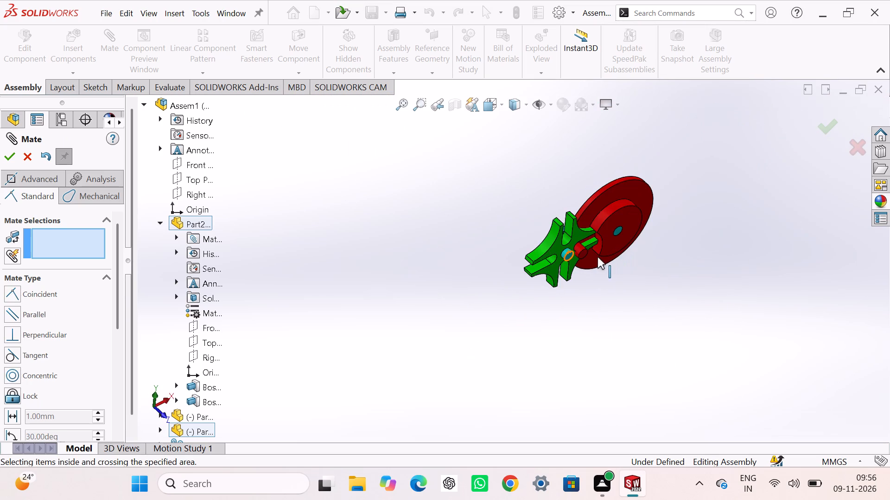
{"action": "scroll", "coordinate": [598, 257], "scroll_direction": "down", "scroll_amount": 2}
{"action": "middle_click_drag", "start_coordinate": [594, 256], "coordinate": [565, 225]}
{"action": "middle_click", "coordinate": [564, 222]}
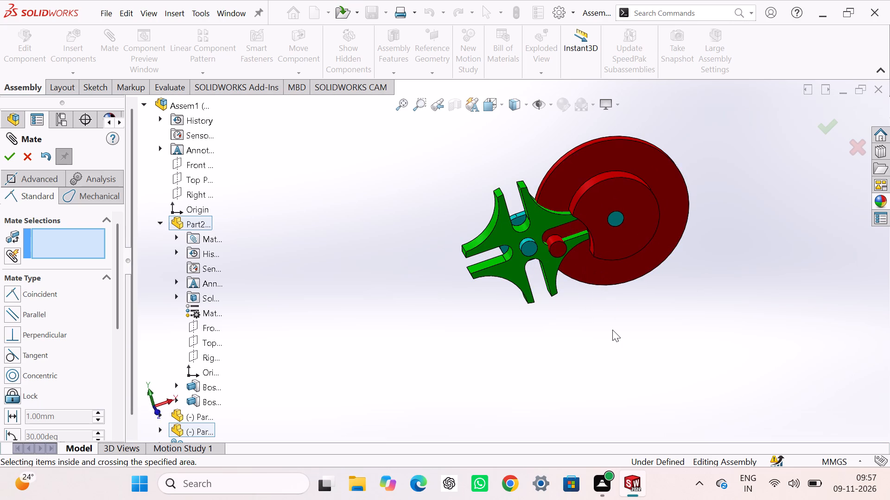
{"action": "key", "text": "ctrl+7"}
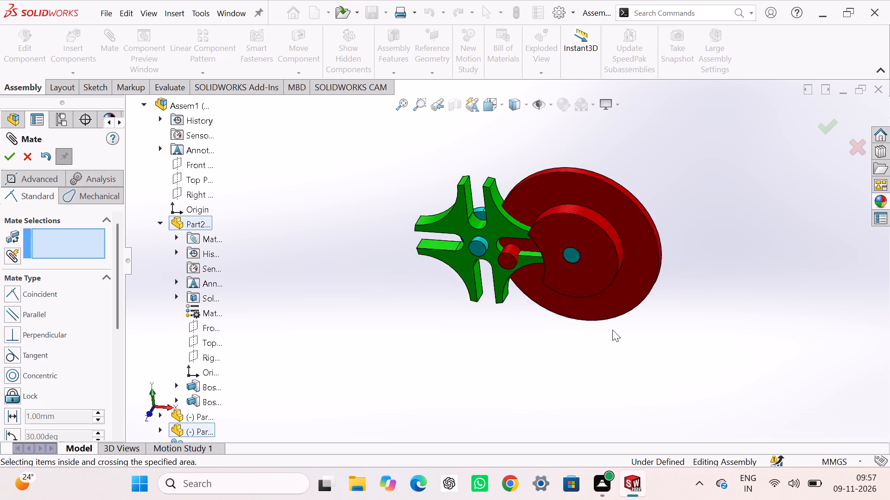
{"action": "left_click", "coordinate": [2, 154]}
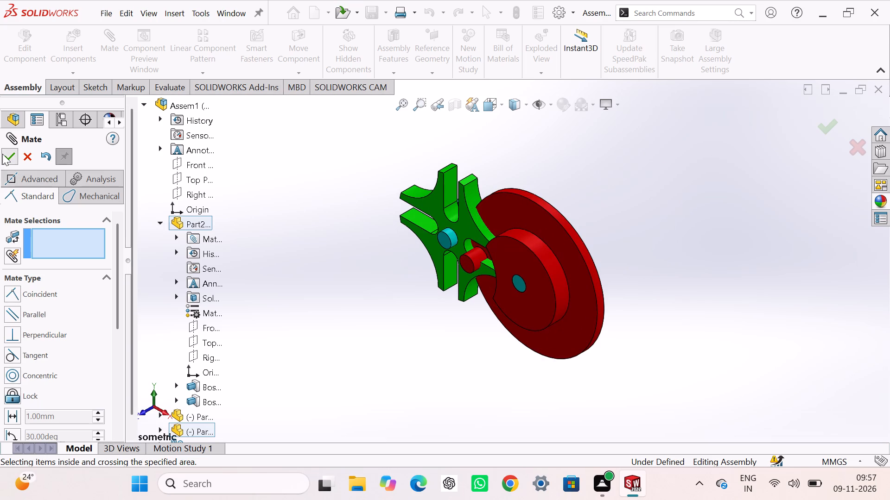
{"action": "left_click", "coordinate": [317, 264]}
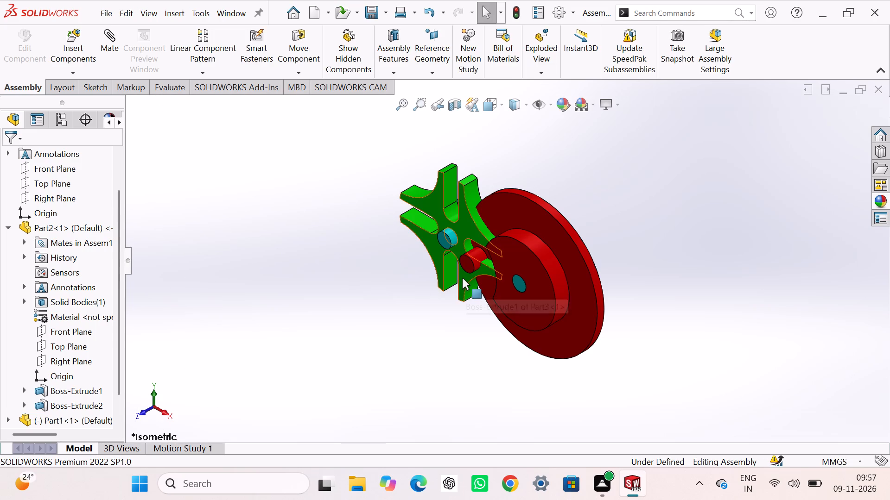
Rotate the green wheel back and forth about its pin to check its motion.
{"action": "left_click_drag", "start_coordinate": [462, 278], "coordinate": [461, 253]}
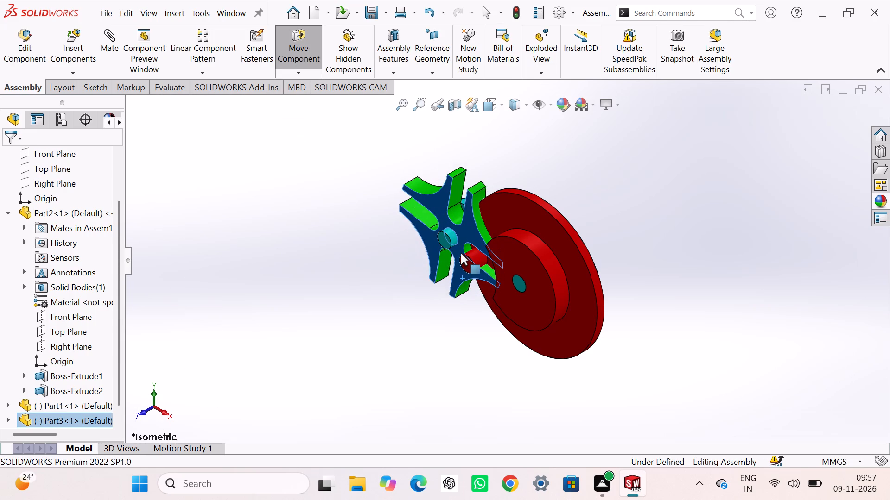
{"action": "left_click_drag", "start_coordinate": [461, 253], "coordinate": [461, 212]}
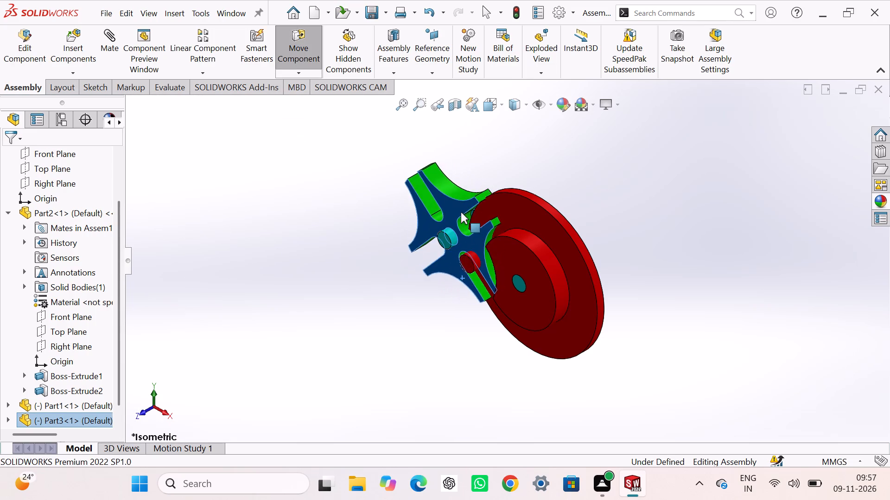
{"action": "left_click_drag", "start_coordinate": [461, 212], "coordinate": [462, 189]}
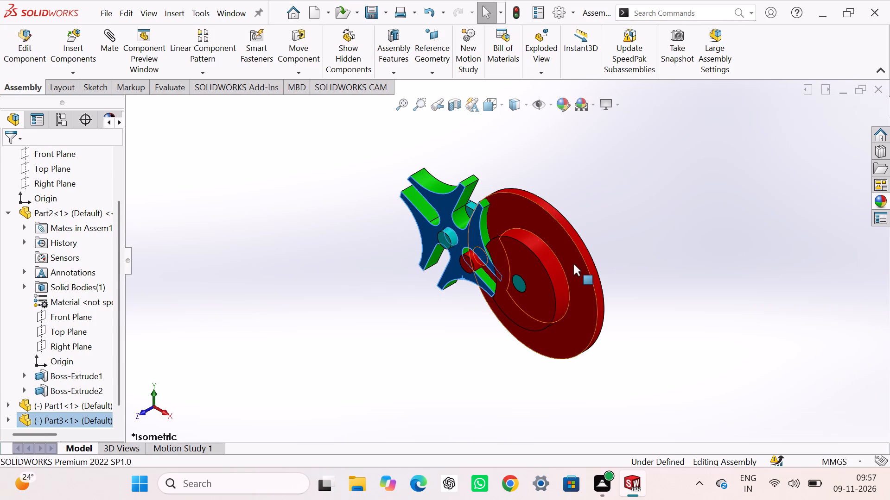
{"action": "left_click", "coordinate": [573, 260]}
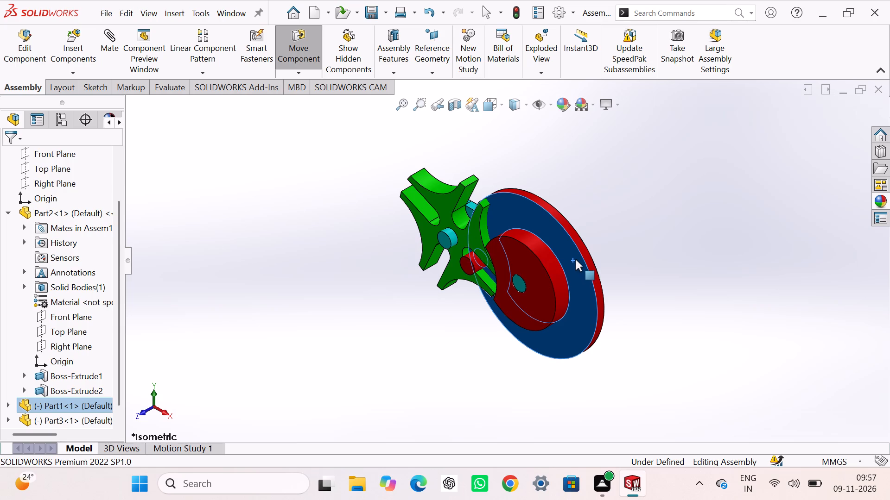
{"action": "left_click", "coordinate": [345, 321]}
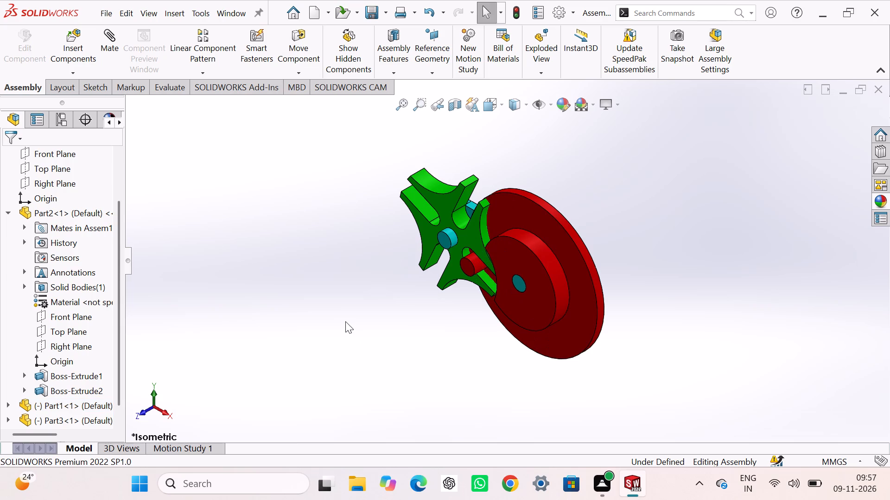
Rotate the red disc about its centre until its drive pin sits on the side away from the green wheel.
{"action": "key", "text": "ctrl+7"}
{"action": "middle_click_drag", "start_coordinate": [345, 320], "coordinate": [376, 248]}
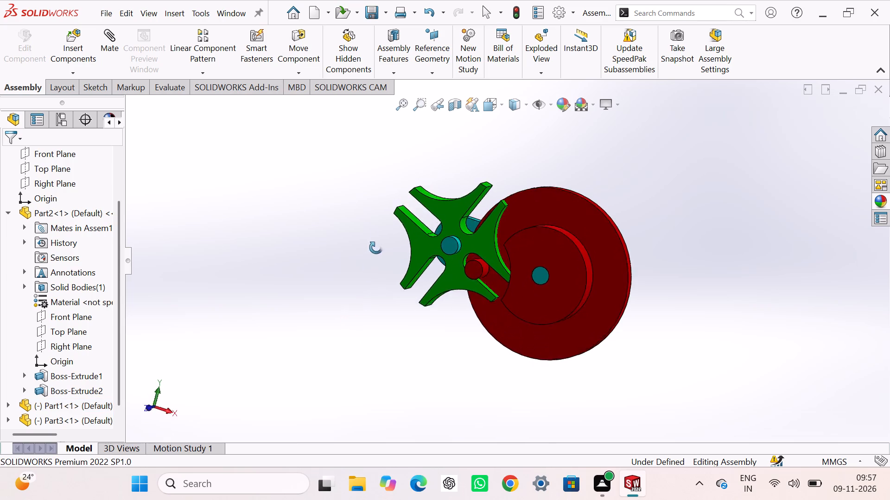
{"action": "middle_click_drag", "start_coordinate": [376, 248], "coordinate": [408, 336]}
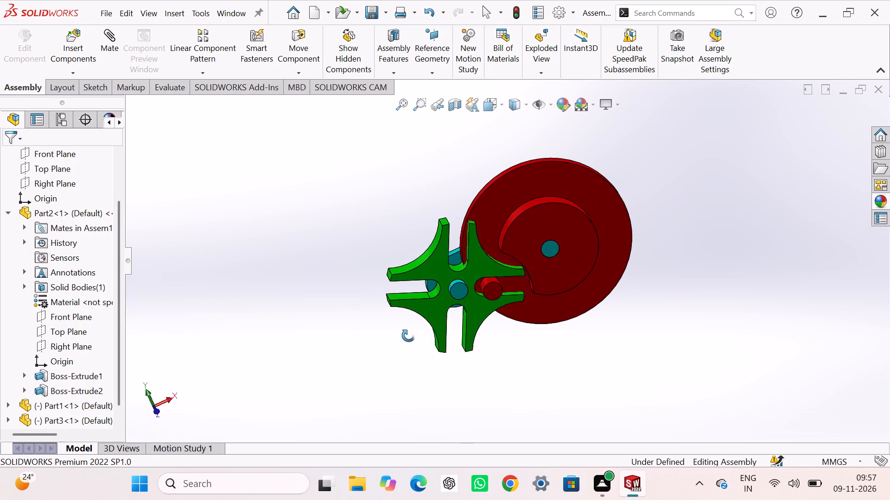
{"action": "middle_click_drag", "start_coordinate": [408, 336], "coordinate": [426, 325]}
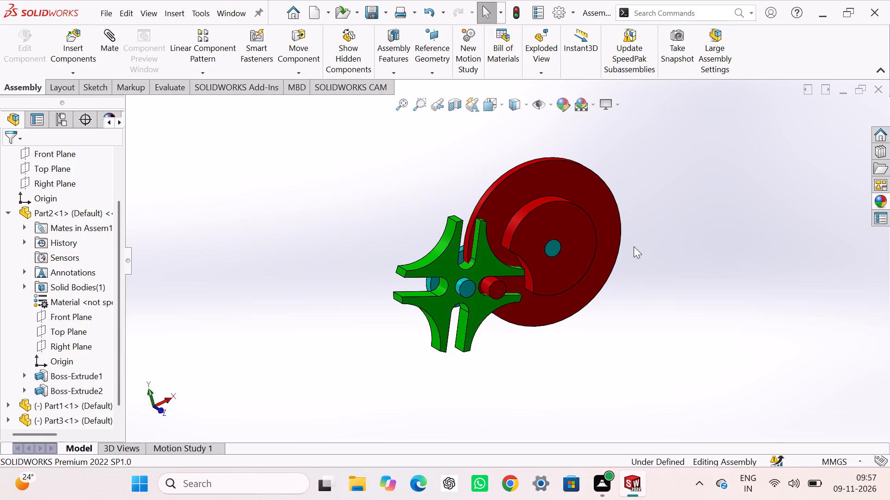
{"action": "left_click_drag", "start_coordinate": [600, 219], "coordinate": [528, 337]}
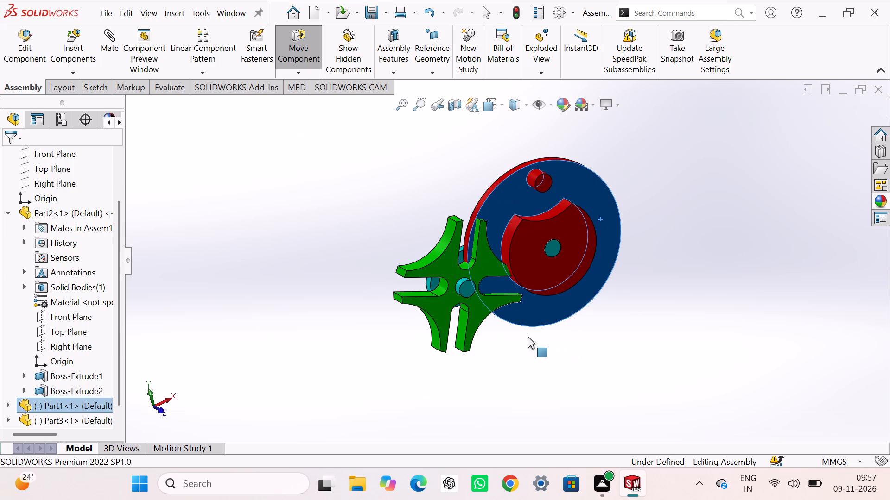
{"action": "left_click_drag", "start_coordinate": [528, 337], "coordinate": [502, 238]}
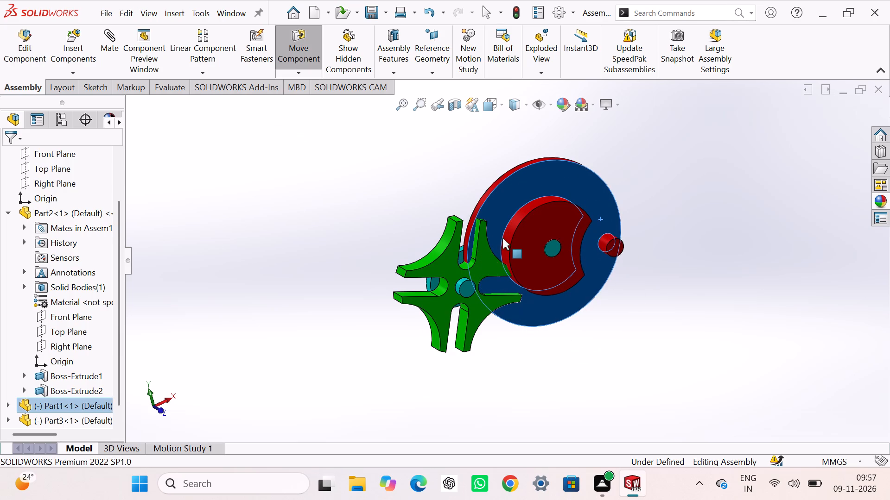
{"action": "left_click_drag", "start_coordinate": [502, 238], "coordinate": [507, 247]}
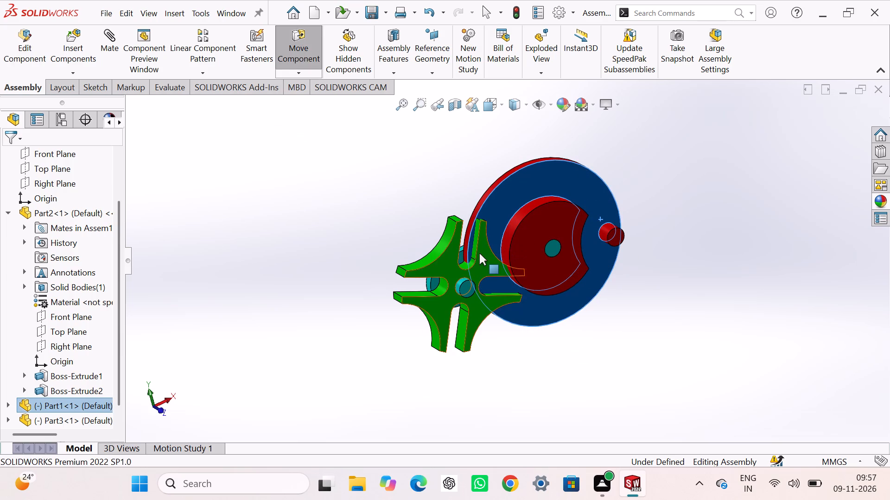
Turn the green wheel until one of its concave arcs faces the red disc's raised round hub.
{"action": "left_click_drag", "start_coordinate": [479, 253], "coordinate": [521, 219]}
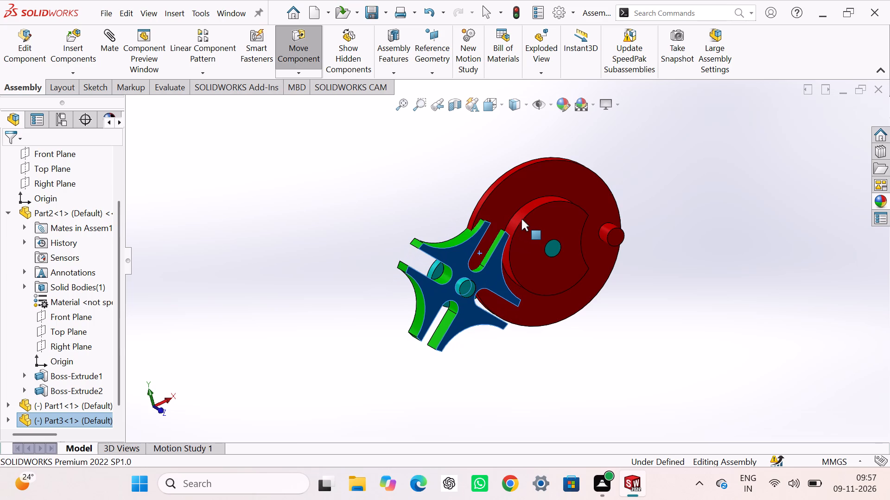
{"action": "left_click_drag", "start_coordinate": [521, 219], "coordinate": [502, 224]}
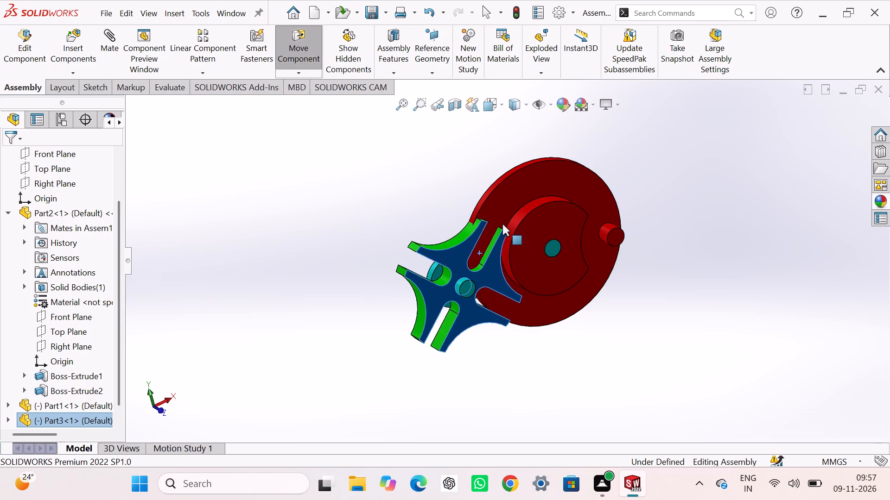
{"action": "left_click_drag", "start_coordinate": [502, 224], "coordinate": [512, 219]}
Rotate the red disc back and forth about its centre to check how its drive pin moves past the green wheel.
{"action": "left_click_drag", "start_coordinate": [615, 230], "coordinate": [566, 221]}
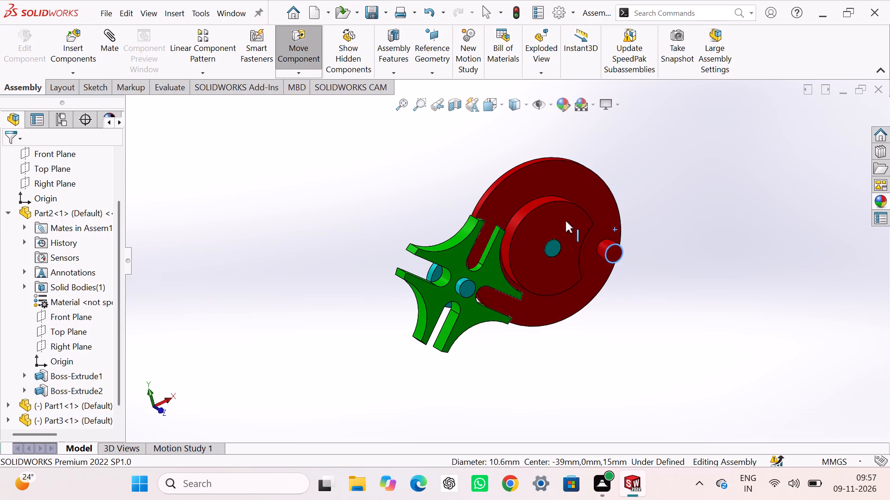
{"action": "left_click_drag", "start_coordinate": [566, 221], "coordinate": [673, 208]}
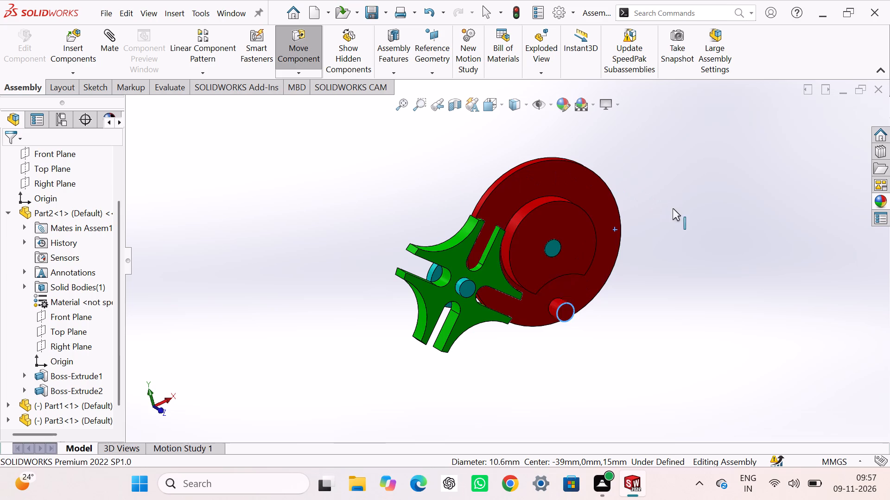
{"action": "left_click_drag", "start_coordinate": [673, 208], "coordinate": [642, 164]}
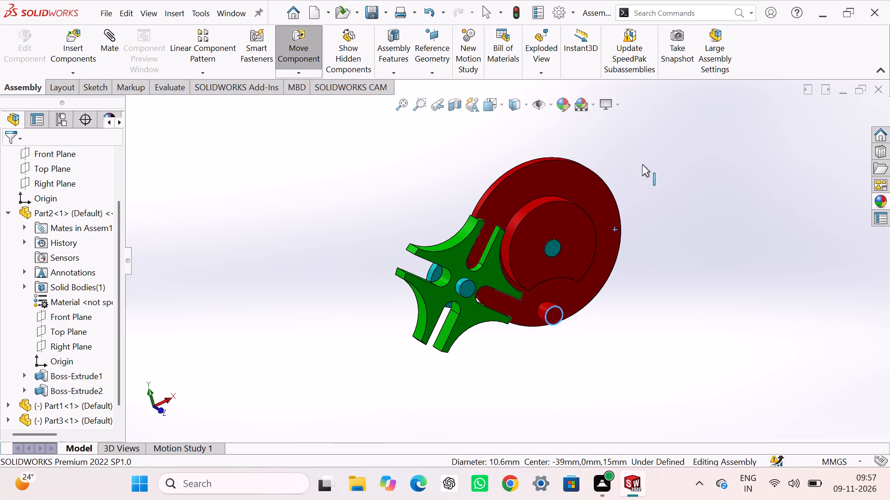
{"action": "left_click_drag", "start_coordinate": [642, 164], "coordinate": [664, 216]}
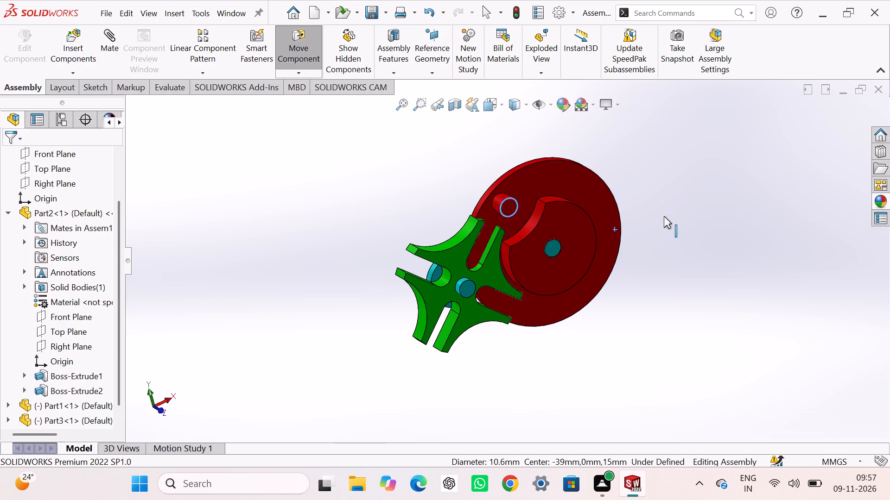
{"action": "left_click_drag", "start_coordinate": [664, 216], "coordinate": [661, 214]}
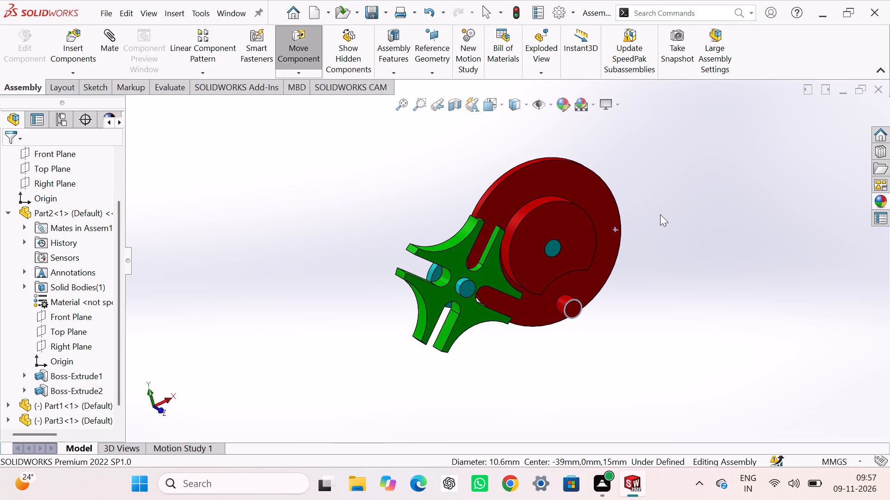
{"action": "left_click", "coordinate": [154, 230]}
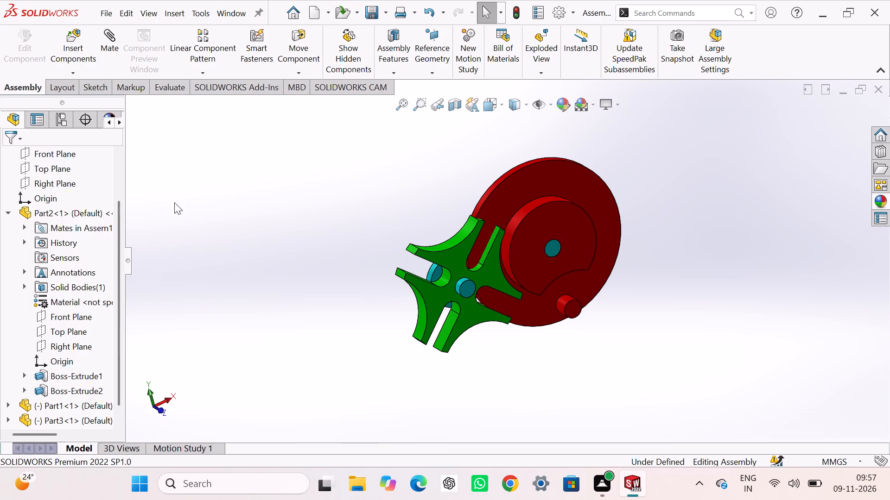
With a mechanical Slot mate started, turn the red disc until its drive pin sits in the green wheel's facing slot.
{"action": "left_click", "coordinate": [108, 37]}
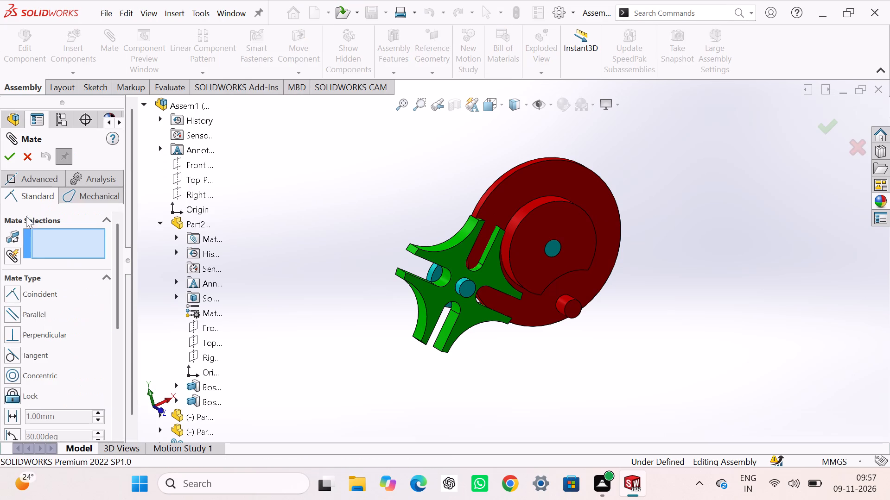
{"action": "left_click", "coordinate": [31, 184]}
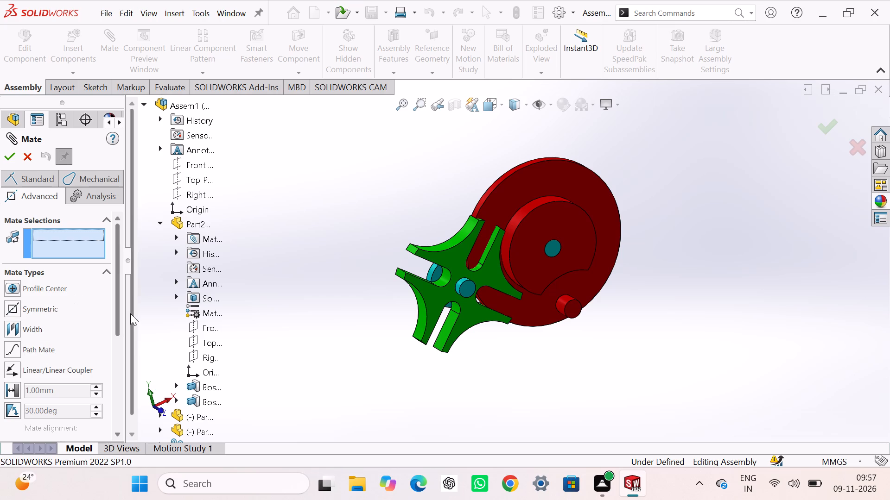
{"action": "left_click", "coordinate": [101, 180]}
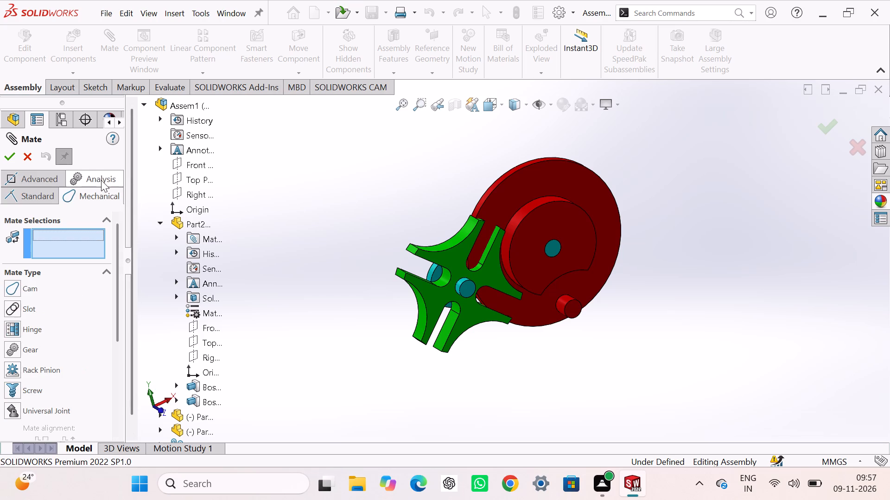
{"action": "left_click", "coordinate": [22, 306]}
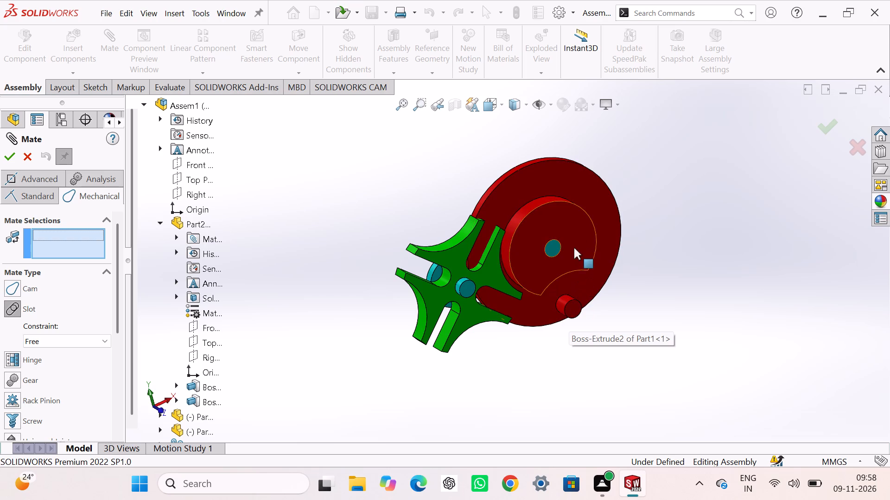
{"action": "left_click_drag", "start_coordinate": [596, 202], "coordinate": [608, 281]}
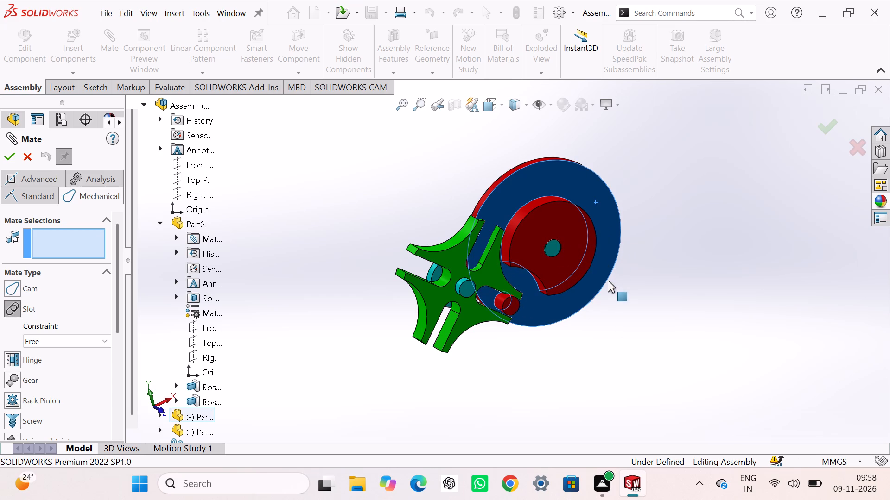
{"action": "left_click_drag", "start_coordinate": [608, 281], "coordinate": [607, 281]}
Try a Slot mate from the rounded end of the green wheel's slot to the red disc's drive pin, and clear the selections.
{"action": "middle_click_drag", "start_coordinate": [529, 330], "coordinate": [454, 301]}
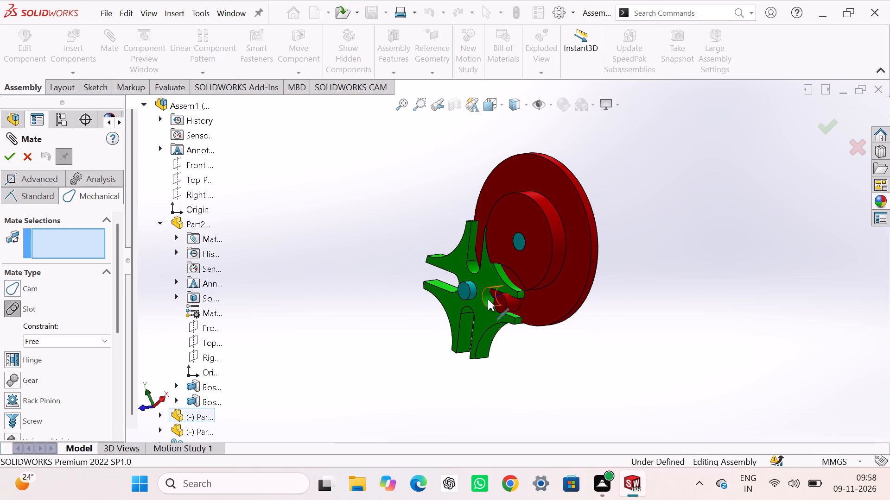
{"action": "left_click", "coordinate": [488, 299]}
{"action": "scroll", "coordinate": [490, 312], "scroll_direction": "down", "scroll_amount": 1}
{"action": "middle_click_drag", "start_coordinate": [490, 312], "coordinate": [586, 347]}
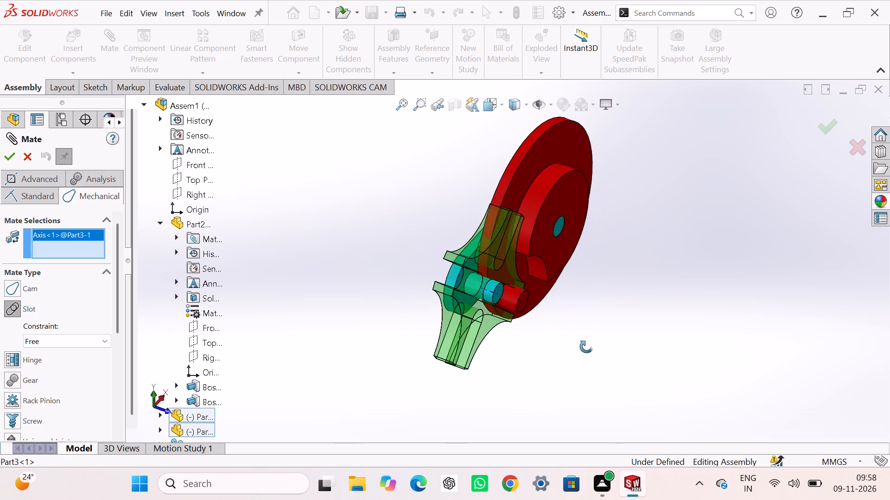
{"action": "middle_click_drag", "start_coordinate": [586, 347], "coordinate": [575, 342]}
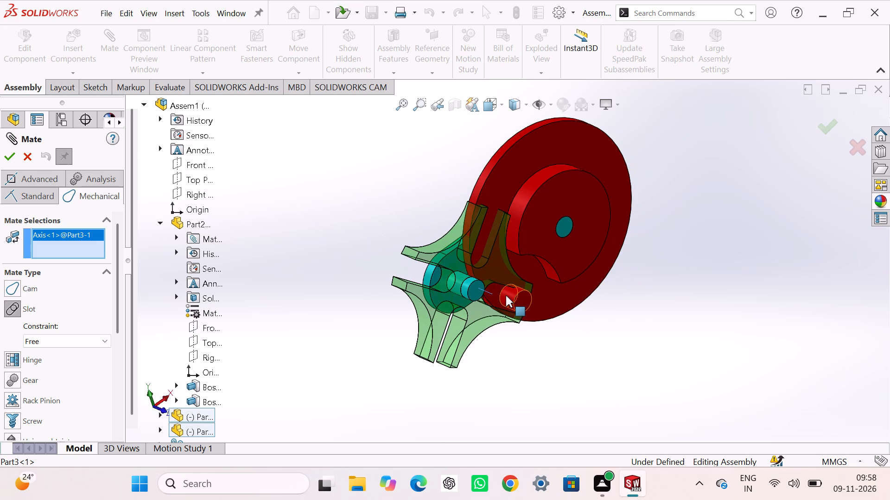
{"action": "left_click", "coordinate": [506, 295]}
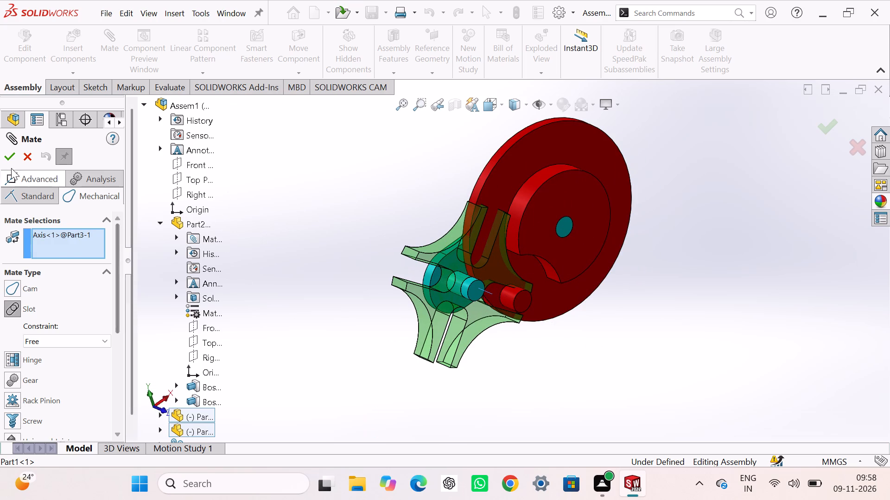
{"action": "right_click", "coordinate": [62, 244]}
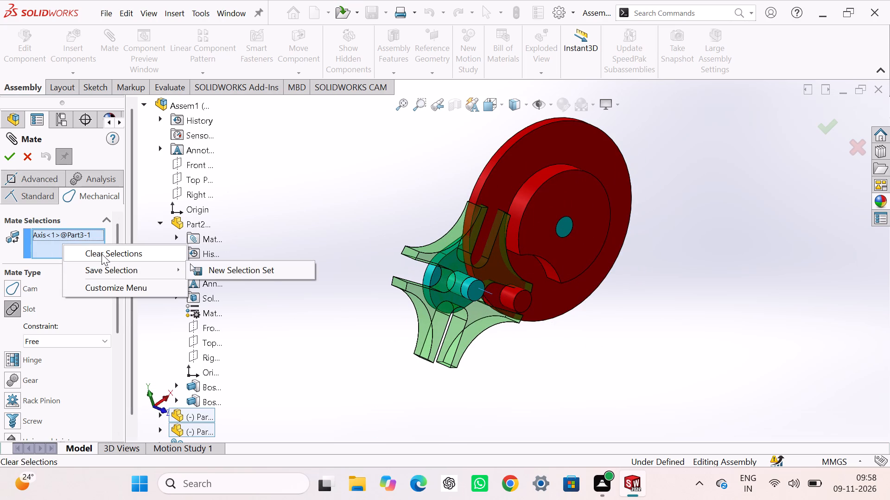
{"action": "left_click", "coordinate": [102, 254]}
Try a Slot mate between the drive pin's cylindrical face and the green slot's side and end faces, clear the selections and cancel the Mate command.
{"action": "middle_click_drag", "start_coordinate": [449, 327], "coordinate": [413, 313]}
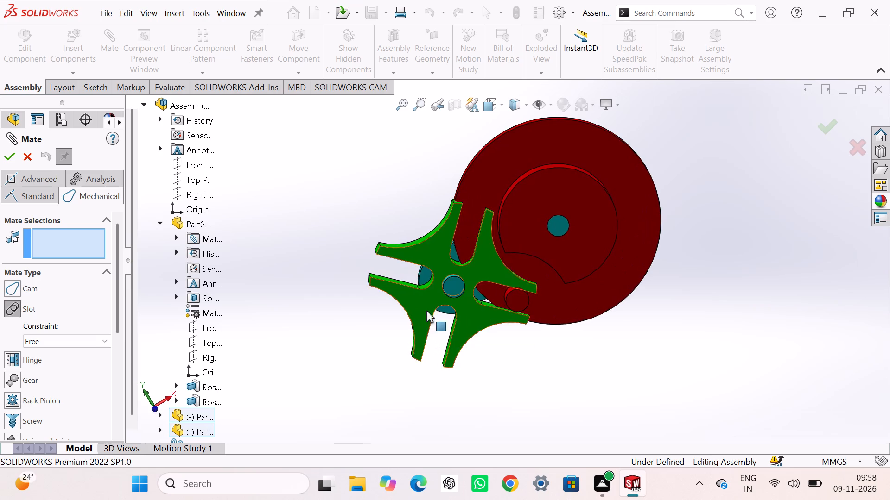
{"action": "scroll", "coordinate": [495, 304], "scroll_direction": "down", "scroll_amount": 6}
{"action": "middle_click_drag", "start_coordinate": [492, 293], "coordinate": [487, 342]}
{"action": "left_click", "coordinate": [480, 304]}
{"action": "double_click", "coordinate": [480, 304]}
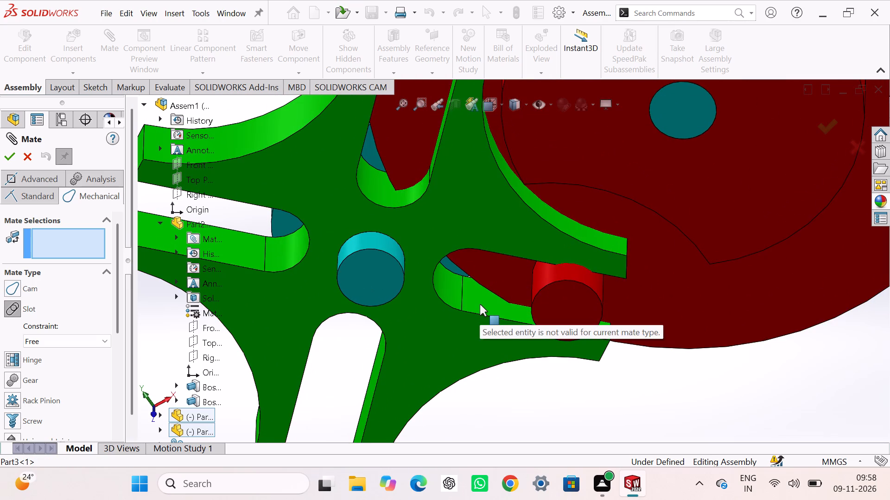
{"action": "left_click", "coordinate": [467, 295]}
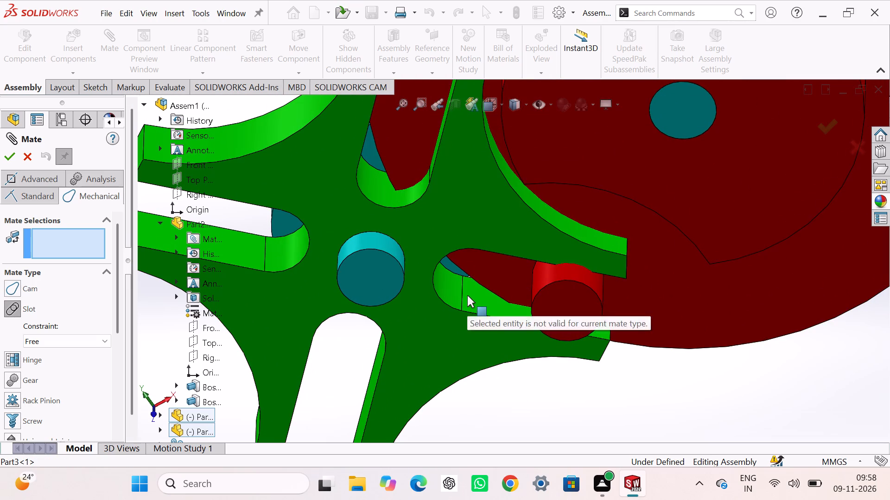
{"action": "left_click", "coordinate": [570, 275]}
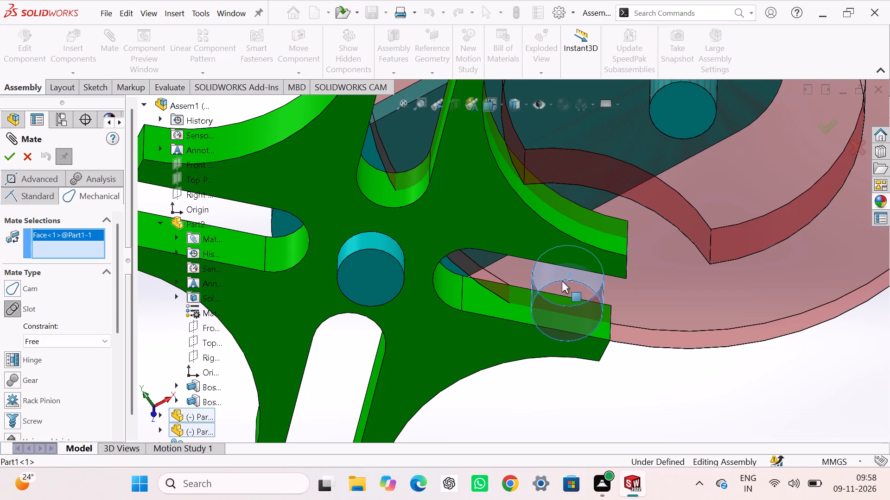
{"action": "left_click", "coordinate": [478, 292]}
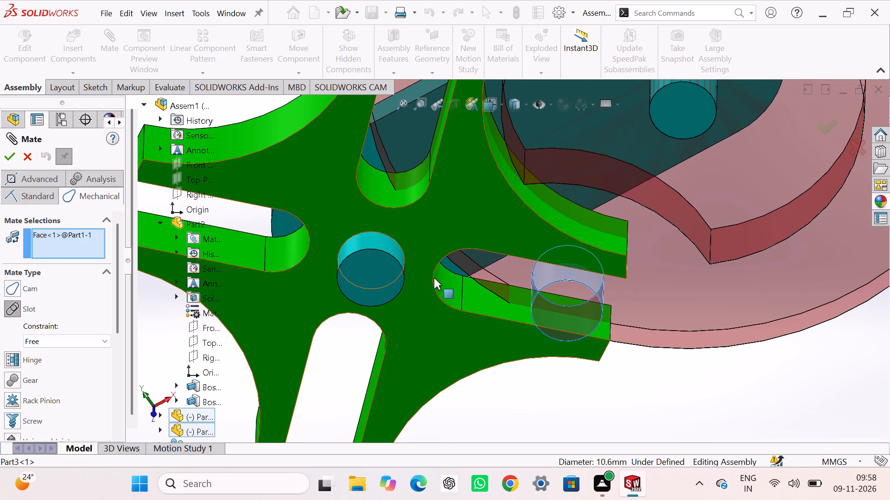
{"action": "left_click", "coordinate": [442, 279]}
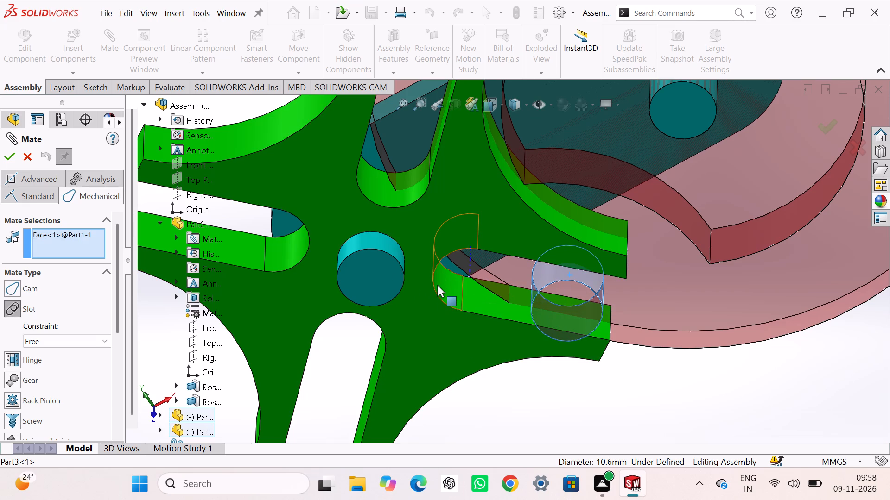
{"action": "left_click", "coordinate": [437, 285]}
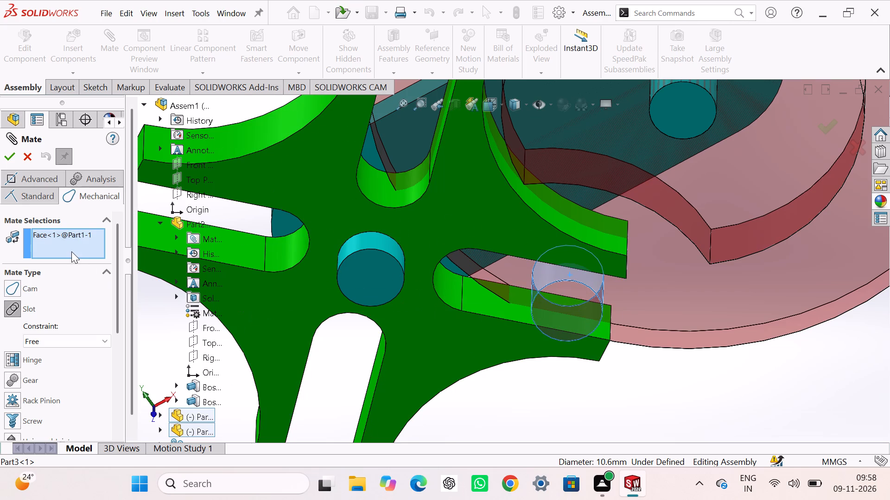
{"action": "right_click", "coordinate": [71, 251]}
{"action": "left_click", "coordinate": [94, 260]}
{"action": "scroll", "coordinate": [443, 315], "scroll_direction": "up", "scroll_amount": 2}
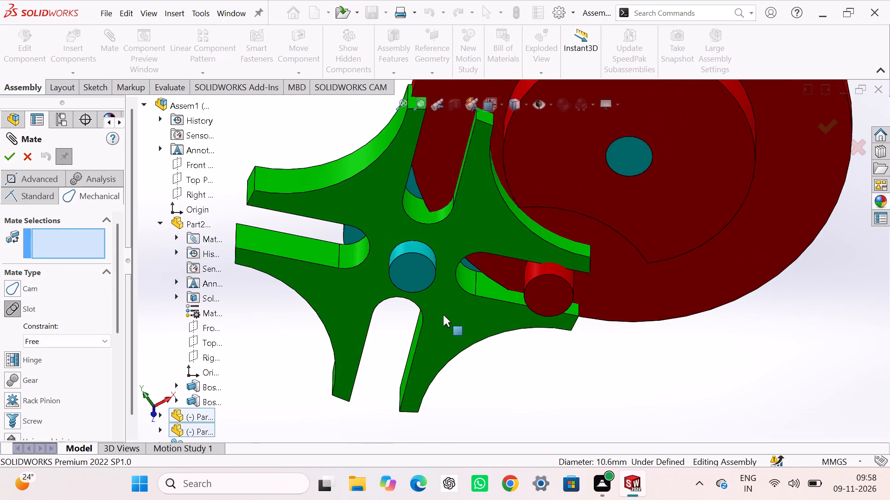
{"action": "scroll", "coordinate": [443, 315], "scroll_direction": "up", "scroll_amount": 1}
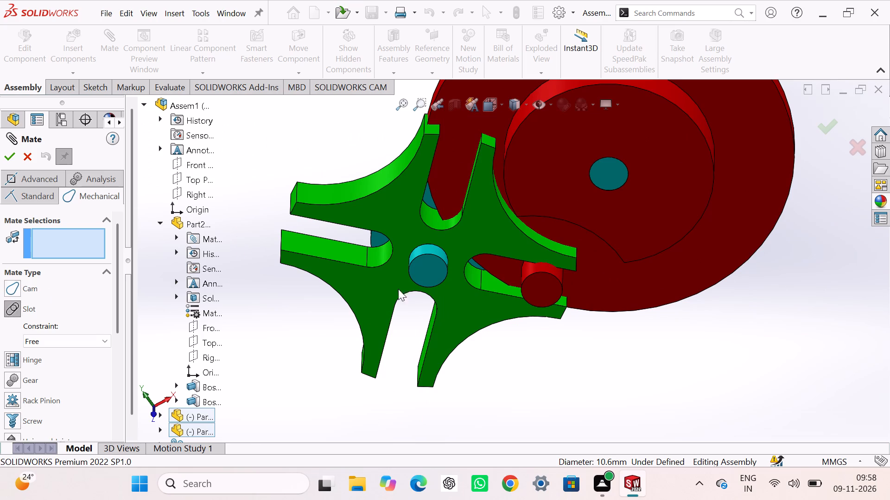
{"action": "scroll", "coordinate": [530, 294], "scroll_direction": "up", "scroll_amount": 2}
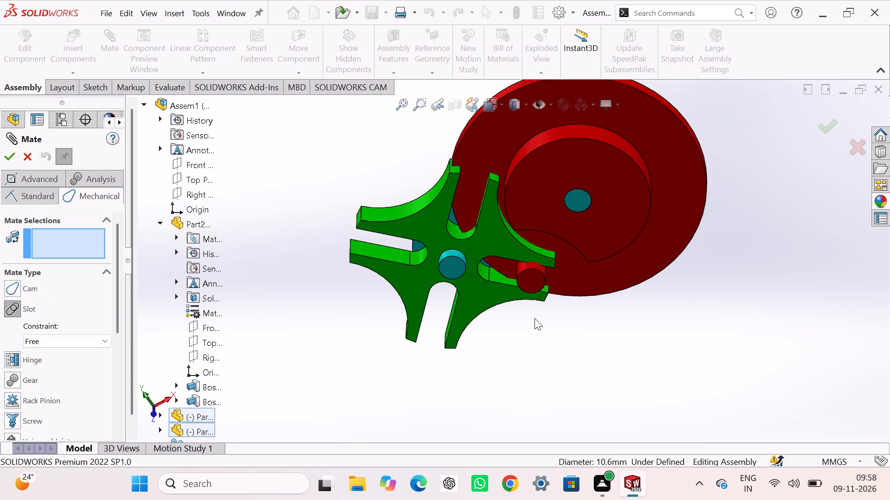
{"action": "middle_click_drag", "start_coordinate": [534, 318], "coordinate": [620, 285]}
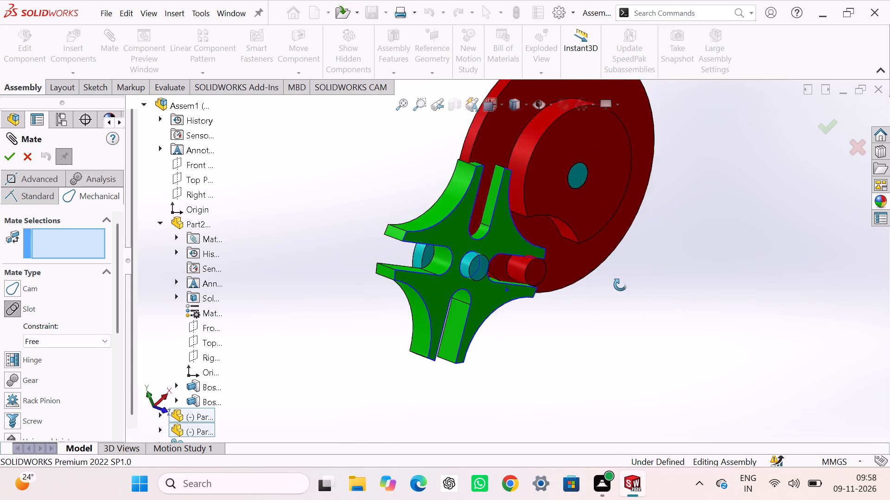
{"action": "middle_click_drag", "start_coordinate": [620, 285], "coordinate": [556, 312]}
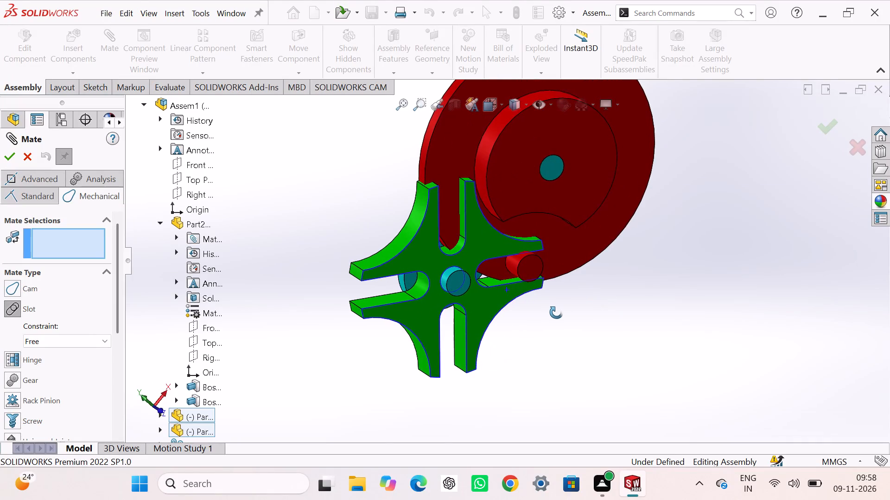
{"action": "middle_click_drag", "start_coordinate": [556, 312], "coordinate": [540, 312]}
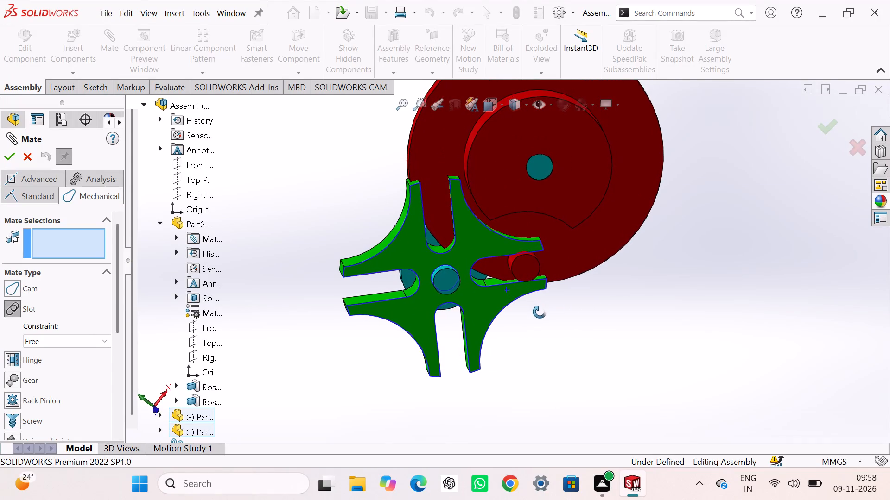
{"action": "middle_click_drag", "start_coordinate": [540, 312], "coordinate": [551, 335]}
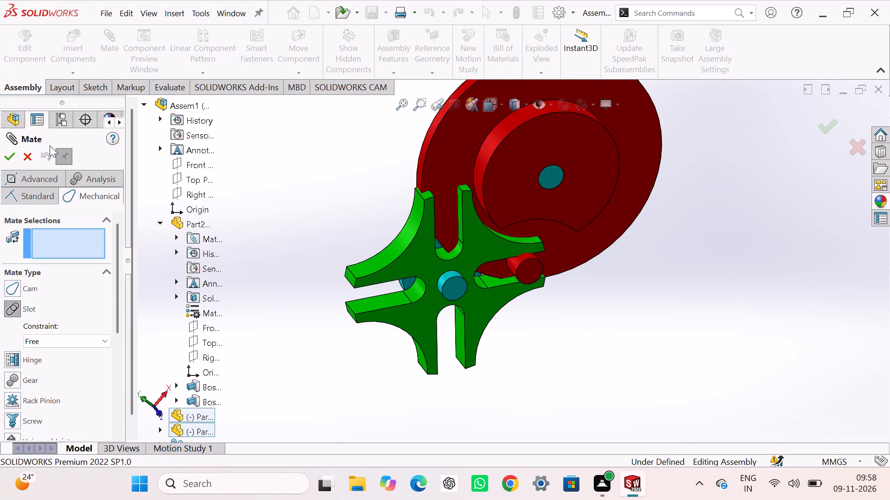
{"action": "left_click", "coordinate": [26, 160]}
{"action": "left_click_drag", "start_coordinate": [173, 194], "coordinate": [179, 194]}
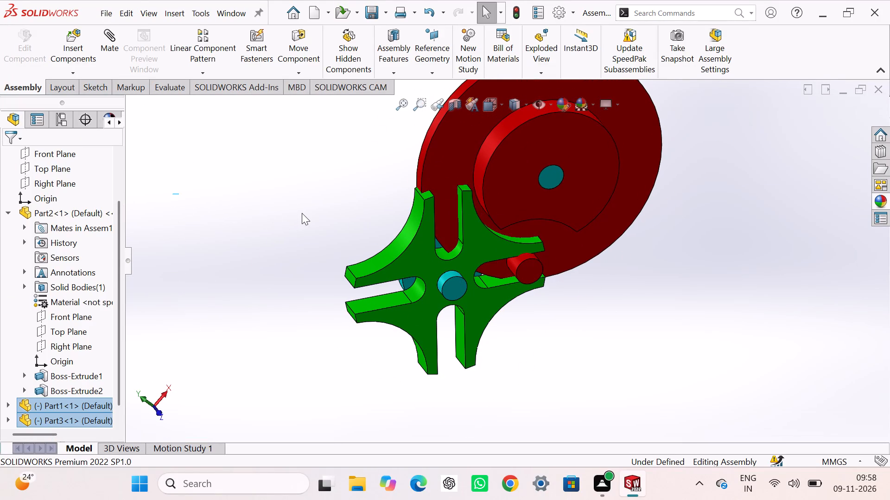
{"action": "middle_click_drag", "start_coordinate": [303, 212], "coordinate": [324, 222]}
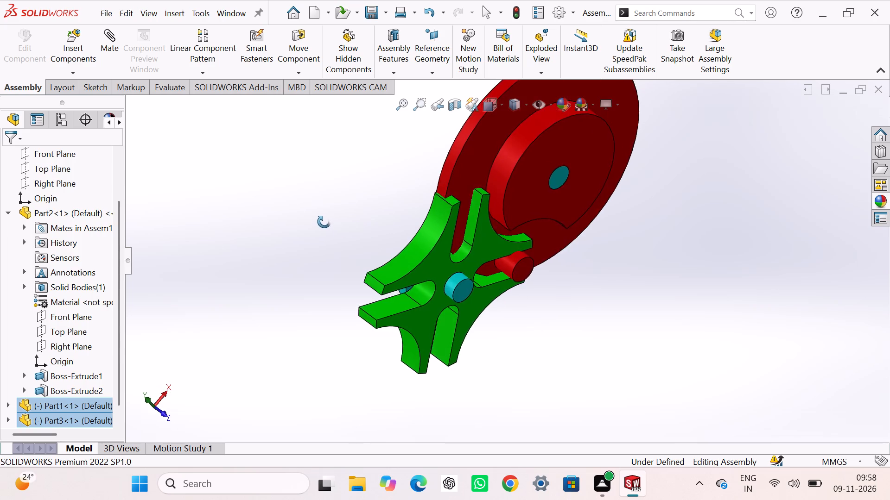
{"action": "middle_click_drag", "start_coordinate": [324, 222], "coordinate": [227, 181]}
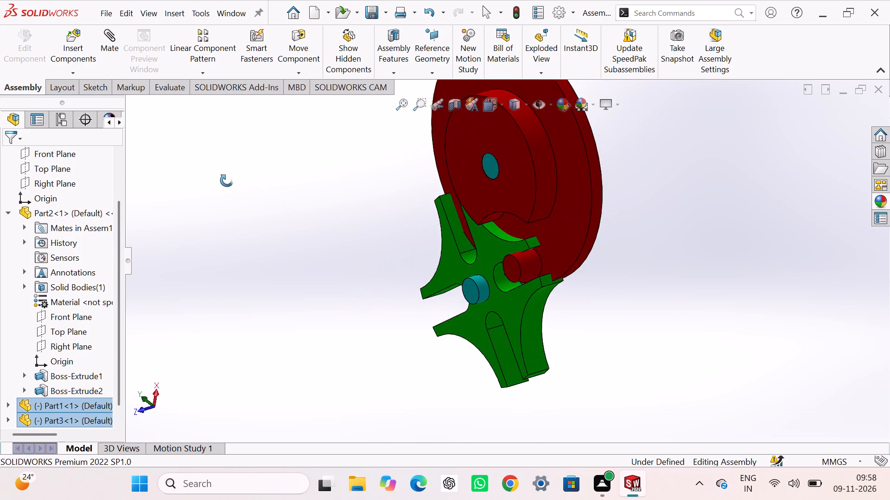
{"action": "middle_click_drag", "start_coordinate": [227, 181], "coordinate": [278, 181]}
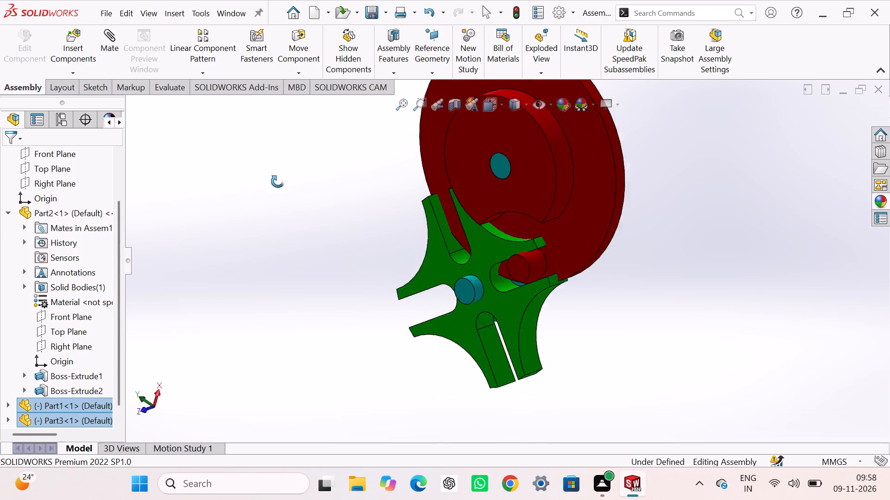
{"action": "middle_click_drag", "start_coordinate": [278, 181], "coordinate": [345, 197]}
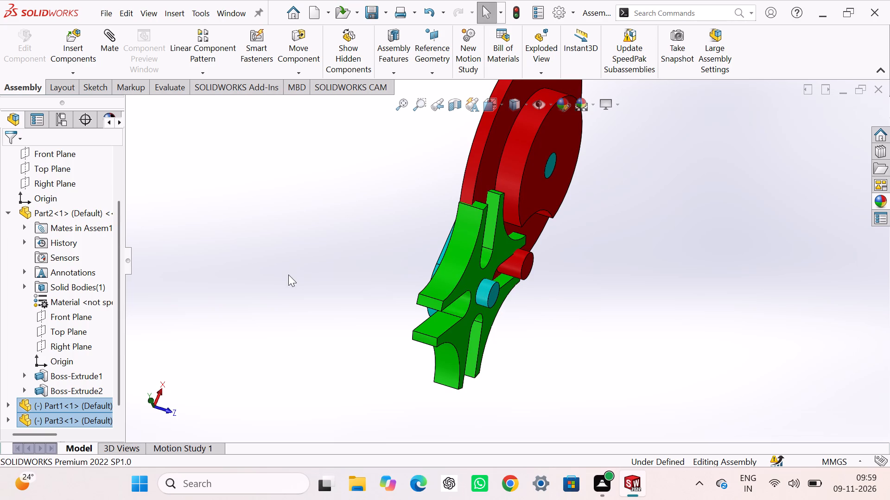
Undo the last turn of the red disc and clear the component selection.
{"action": "key", "text": "ctrl+z"}
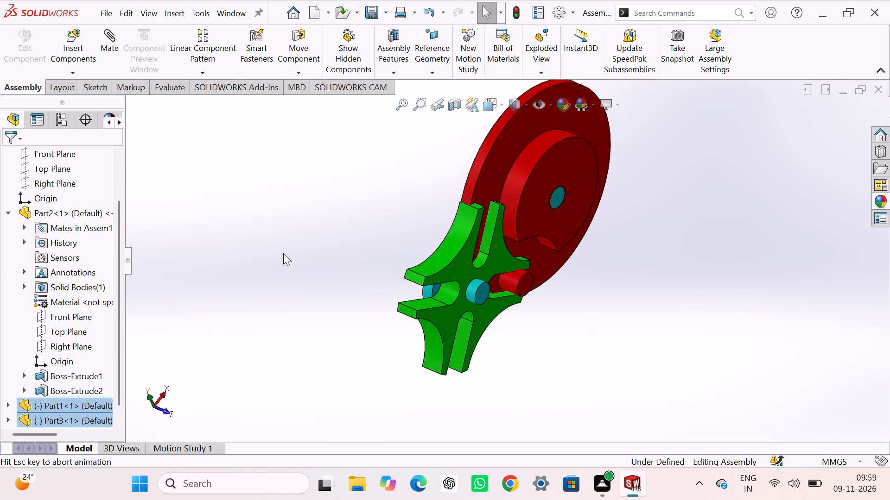
{"action": "left_click", "coordinate": [286, 239]}
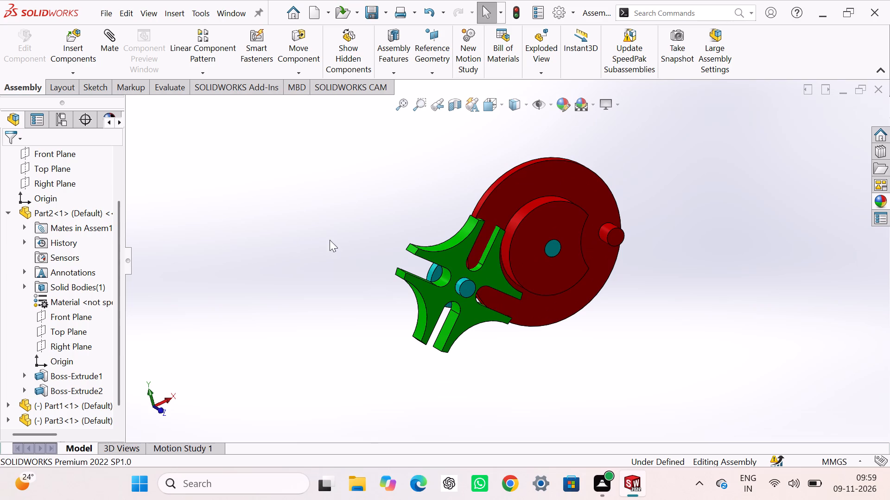
Delete the Coincident5 mate between the blue base link (Part2) and the green wheel (Part3).
{"action": "left_click_drag", "start_coordinate": [122, 278], "coordinate": [123, 351]}
{"action": "left_click_drag", "start_coordinate": [119, 327], "coordinate": [88, 407]}
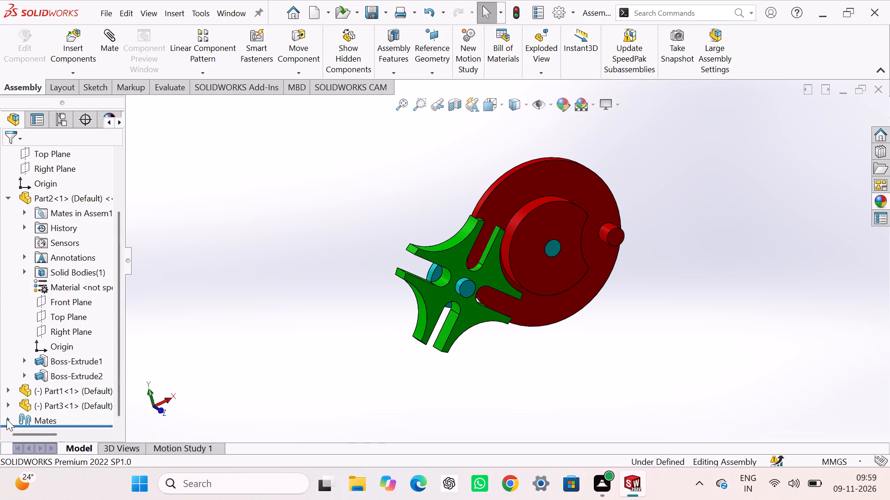
{"action": "left_click", "coordinate": [6, 419]}
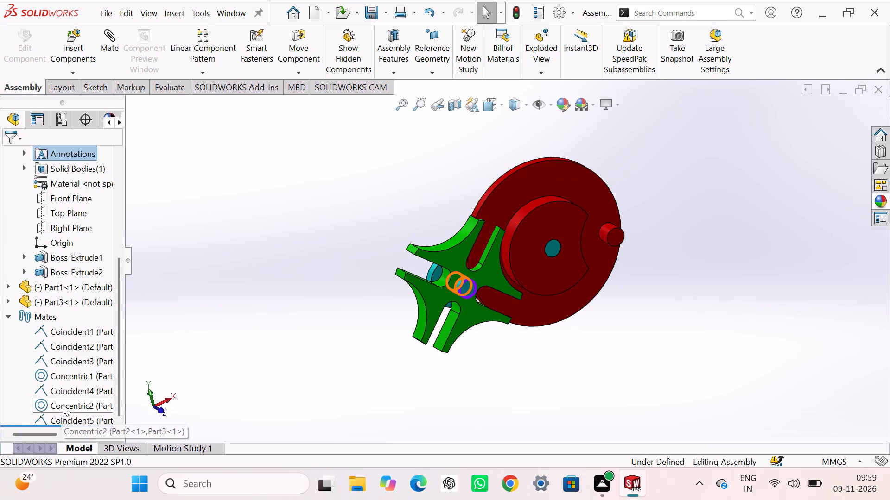
{"action": "left_click", "coordinate": [64, 415]}
{"action": "right_click", "coordinate": [64, 415]}
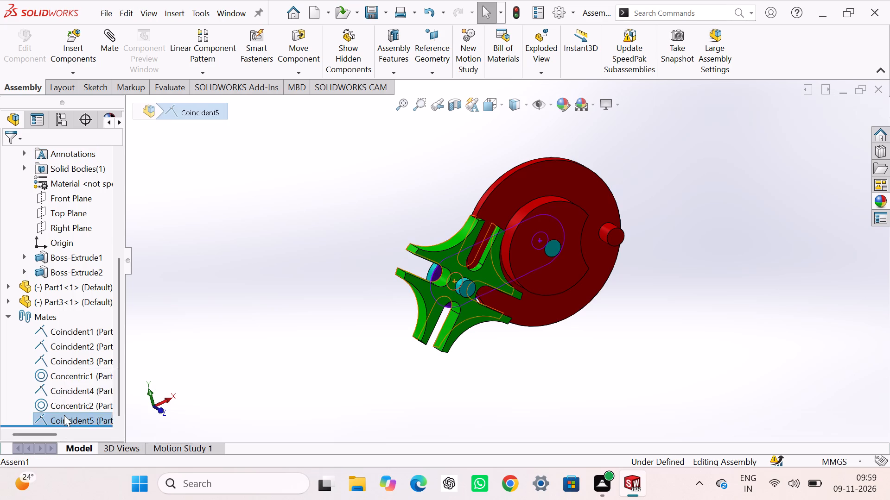
{"action": "left_click", "coordinate": [99, 286]}
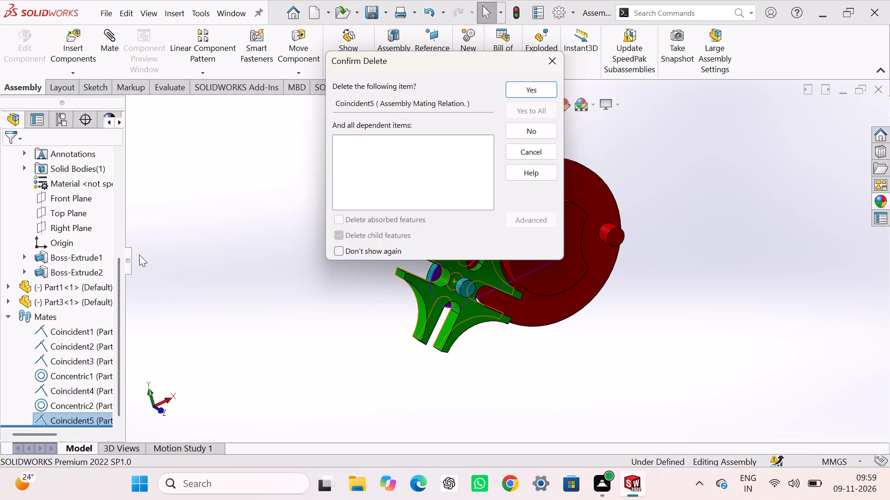
{"action": "left_click", "coordinate": [540, 95]}
{"action": "left_click", "coordinate": [403, 213]}
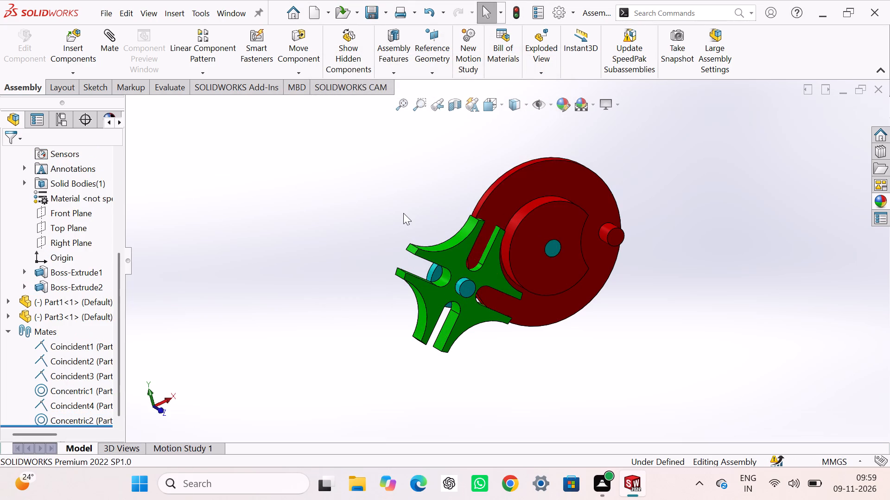
Add a Coincident mate between the end face of the blue base's pivot pin and the green wheel's front face.
{"action": "left_click", "coordinate": [113, 36]}
{"action": "left_click", "coordinate": [469, 287]}
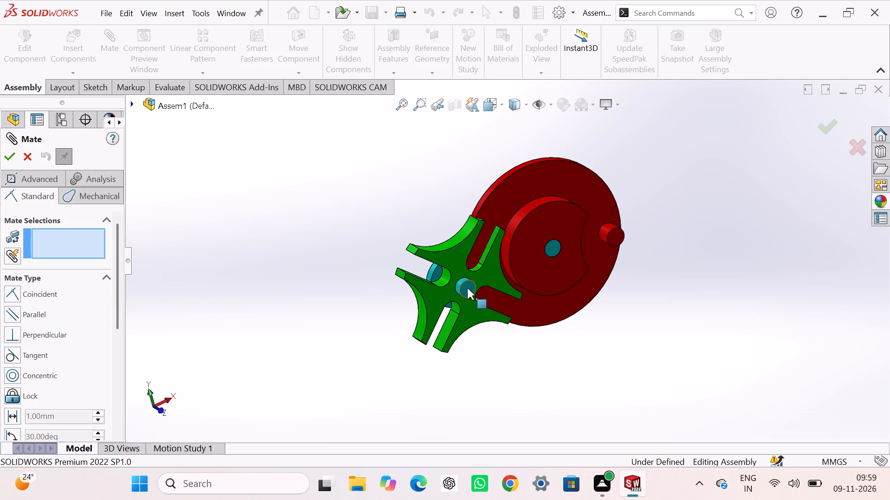
{"action": "scroll", "coordinate": [465, 279], "scroll_direction": "down", "scroll_amount": 4}
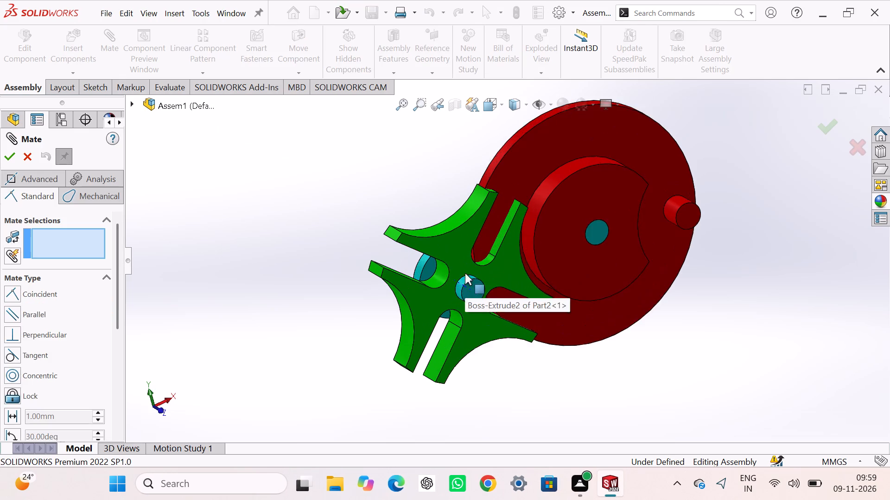
{"action": "scroll", "coordinate": [465, 273], "scroll_direction": "down", "scroll_amount": 2}
{"action": "left_click", "coordinate": [492, 292]}
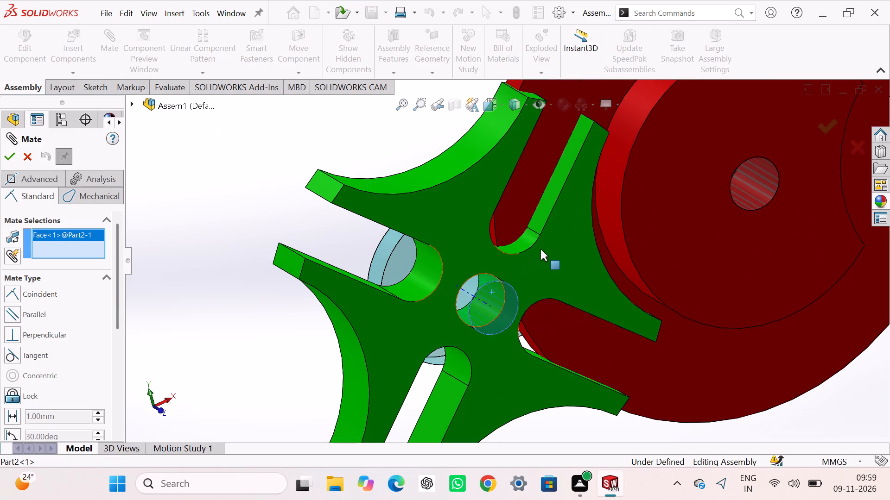
{"action": "left_click", "coordinate": [544, 250]}
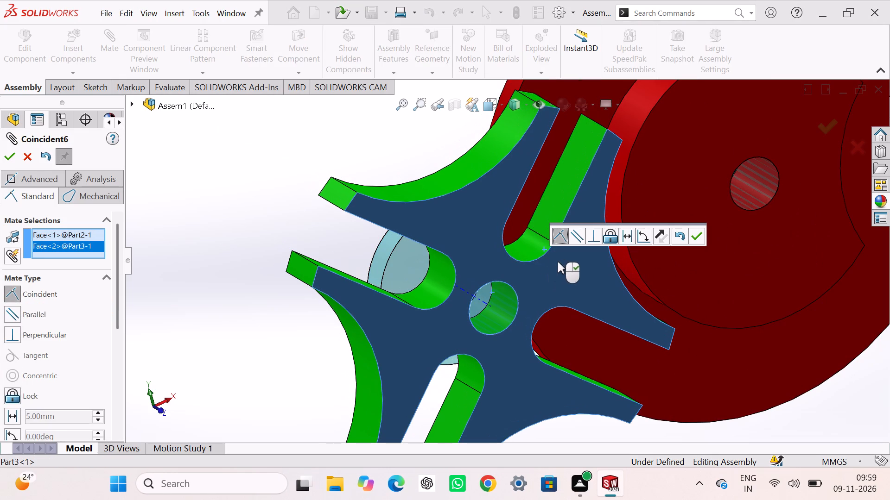
{"action": "left_click", "coordinate": [695, 235]}
{"action": "left_click", "coordinate": [239, 242]}
{"action": "middle_click_drag", "start_coordinate": [252, 243], "coordinate": [222, 238]}
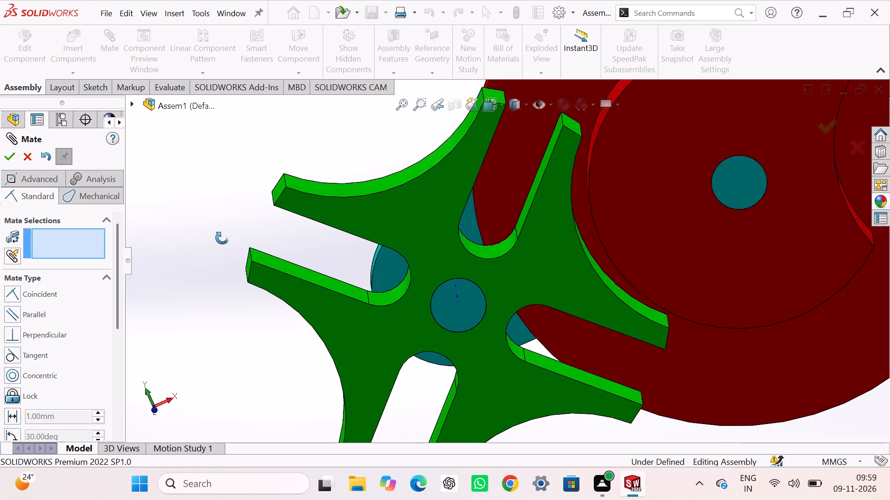
{"action": "middle_click_drag", "start_coordinate": [222, 238], "coordinate": [215, 239]}
{"action": "left_click", "coordinate": [5, 160]}
{"action": "left_click", "coordinate": [106, 160]}
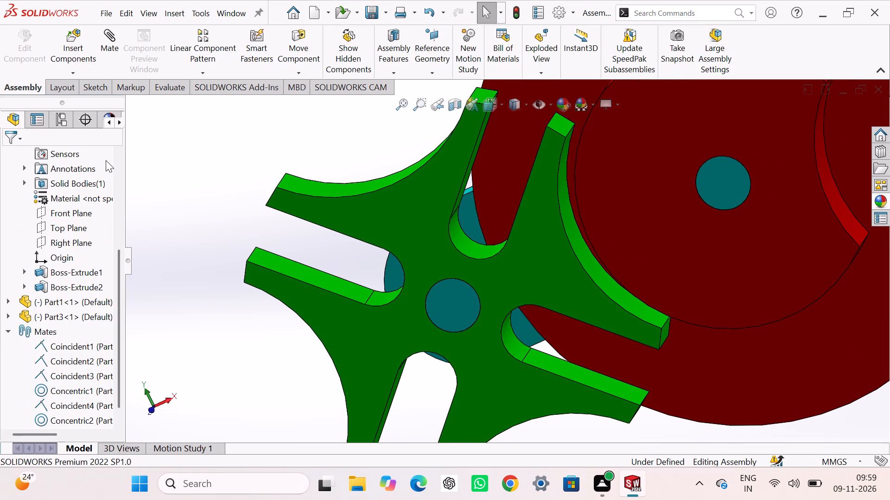
Turn the red disc and the green wheel until the drive pin sits at the inner end of a wheel slot.
{"action": "scroll", "coordinate": [334, 211], "scroll_direction": "up", "scroll_amount": 3}
{"action": "left_click_drag", "start_coordinate": [662, 152], "coordinate": [674, 307]}
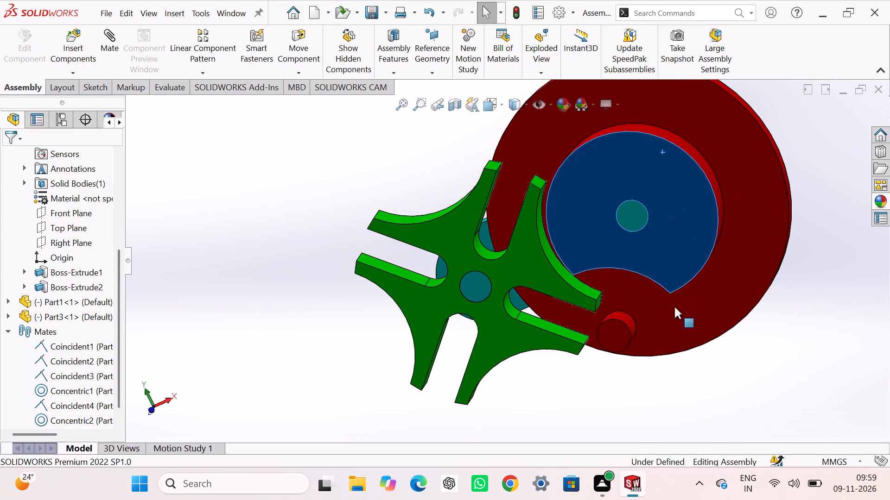
{"action": "left_click_drag", "start_coordinate": [674, 307], "coordinate": [664, 308]}
{"action": "middle_click_drag", "start_coordinate": [646, 386], "coordinate": [693, 317]}
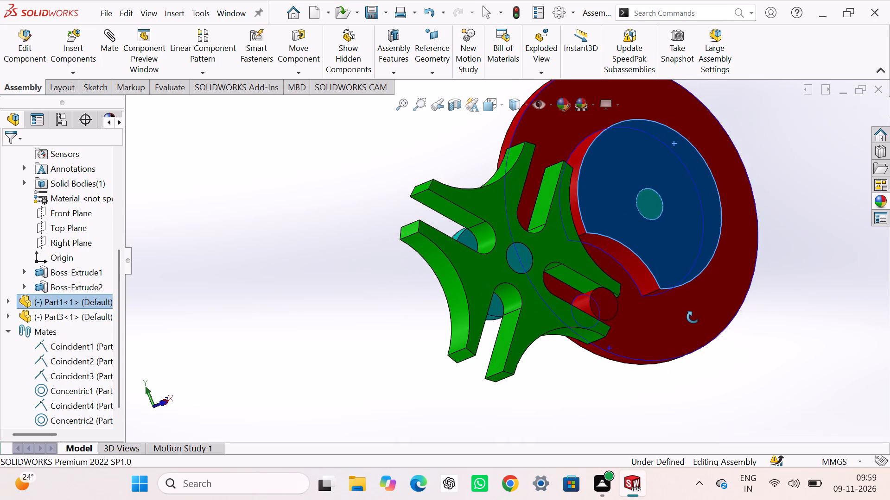
{"action": "middle_click_drag", "start_coordinate": [693, 317], "coordinate": [646, 363]}
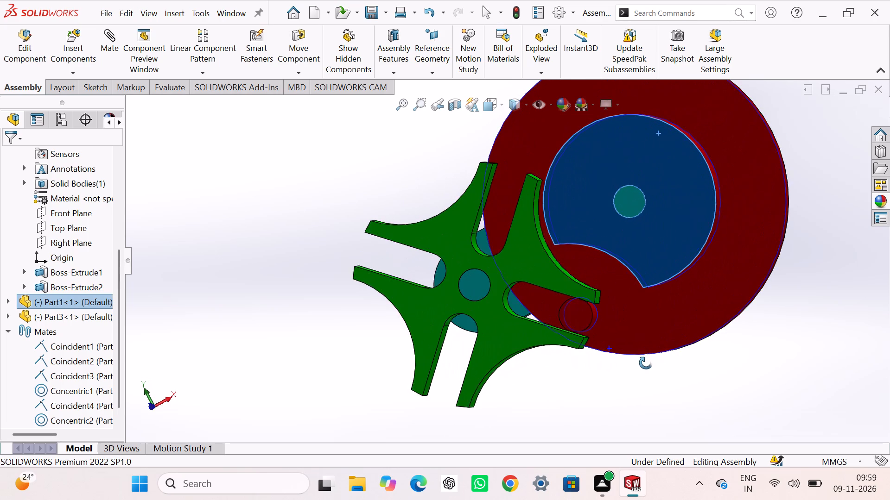
{"action": "middle_click_drag", "start_coordinate": [646, 363], "coordinate": [650, 414]}
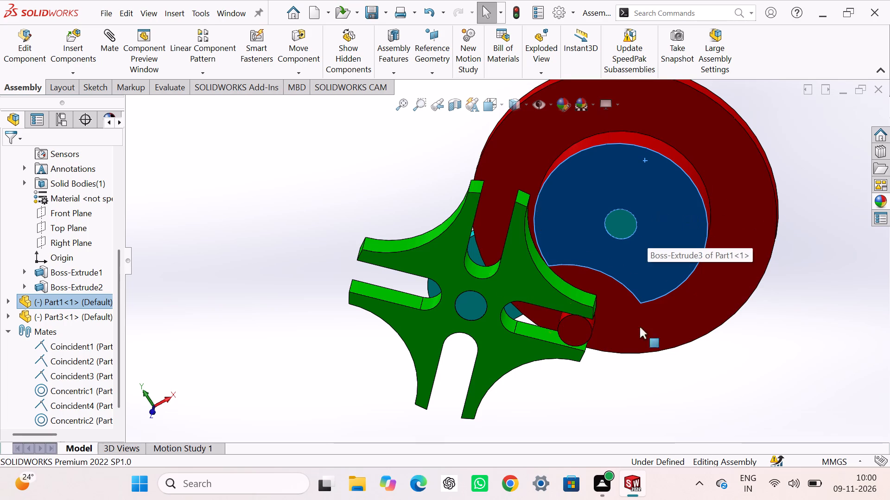
{"action": "left_click_drag", "start_coordinate": [555, 350], "coordinate": [556, 324]}
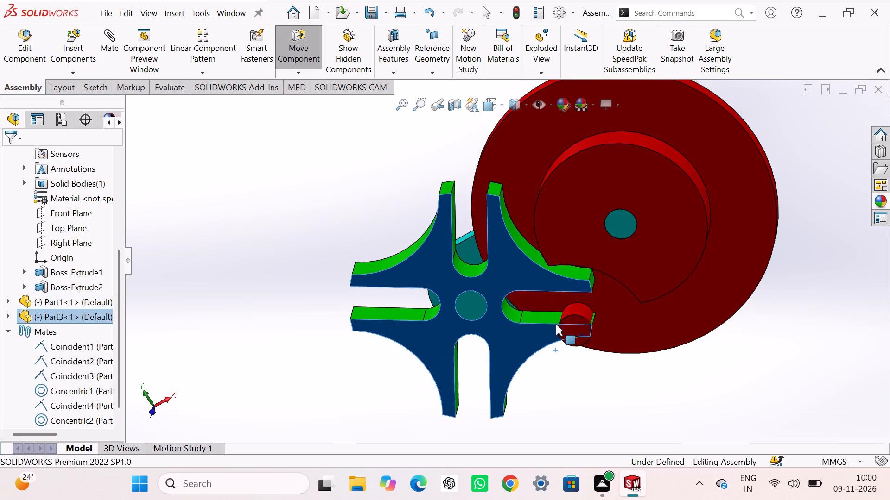
{"action": "left_click_drag", "start_coordinate": [556, 324], "coordinate": [552, 284]}
{"action": "left_click_drag", "start_coordinate": [651, 229], "coordinate": [652, 231]}
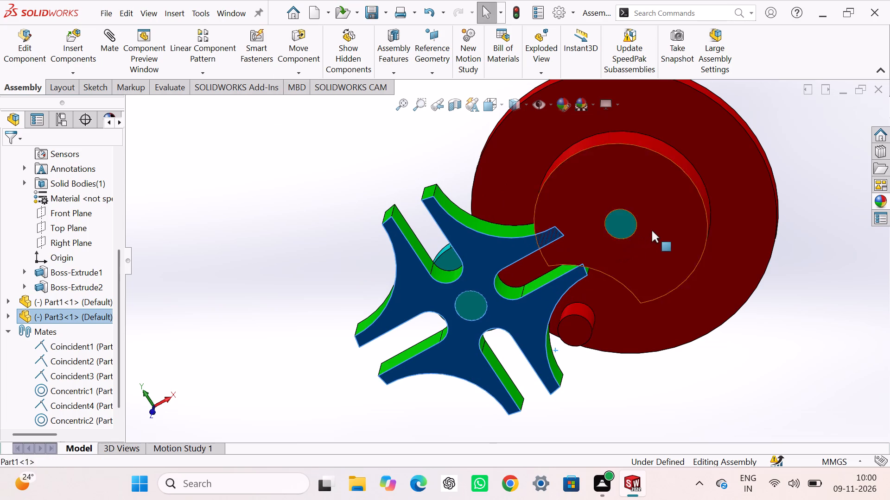
{"action": "left_click_drag", "start_coordinate": [652, 231], "coordinate": [646, 264]}
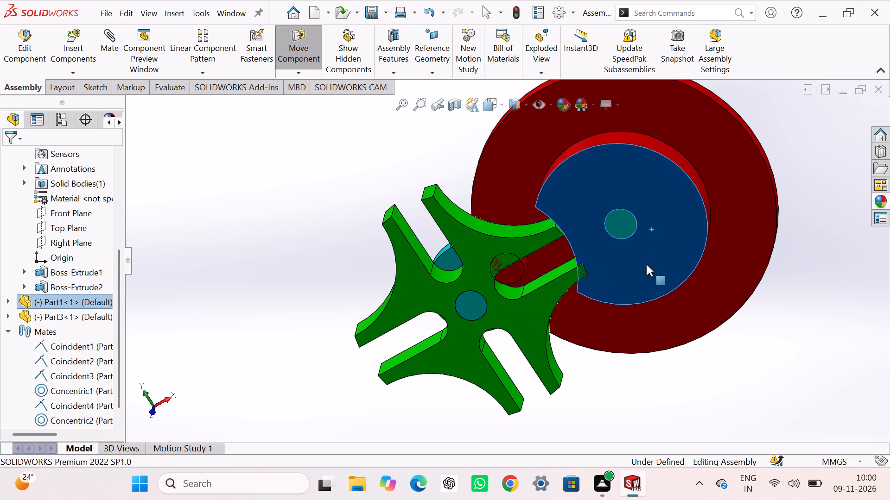
{"action": "left_click_drag", "start_coordinate": [646, 264], "coordinate": [647, 258]}
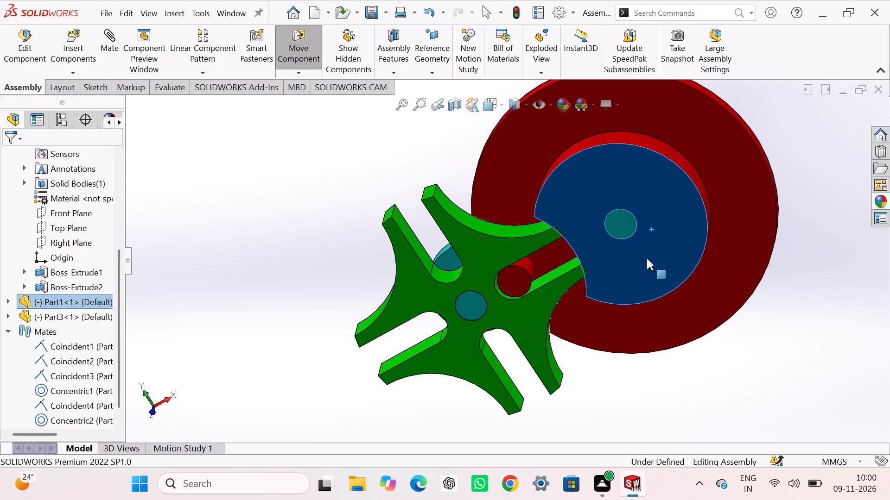
{"action": "left_click_drag", "start_coordinate": [647, 258], "coordinate": [647, 258]}
{"action": "left_click", "coordinate": [280, 205]}
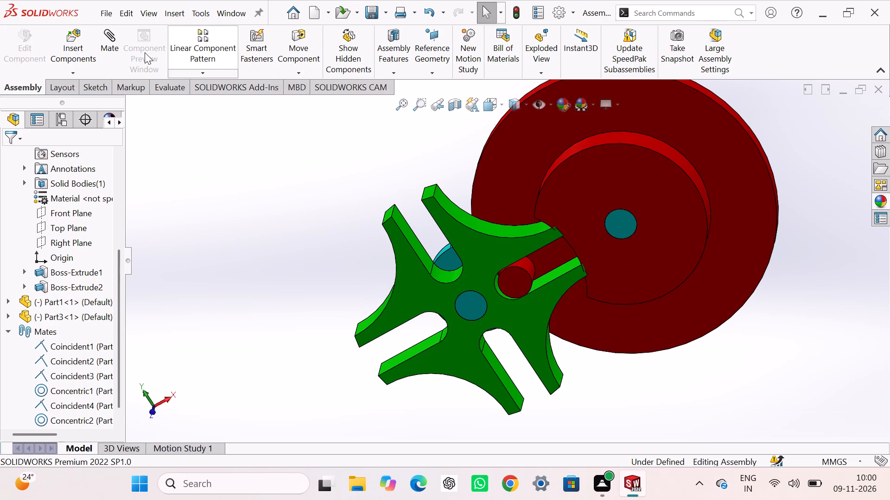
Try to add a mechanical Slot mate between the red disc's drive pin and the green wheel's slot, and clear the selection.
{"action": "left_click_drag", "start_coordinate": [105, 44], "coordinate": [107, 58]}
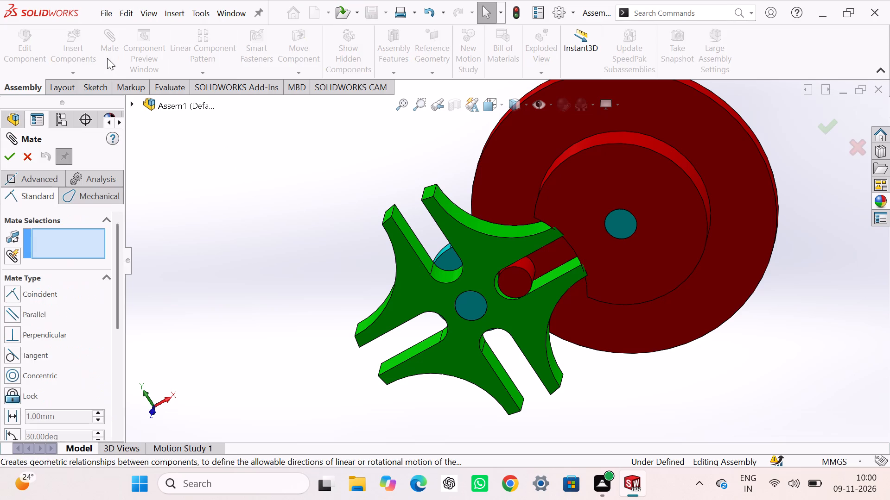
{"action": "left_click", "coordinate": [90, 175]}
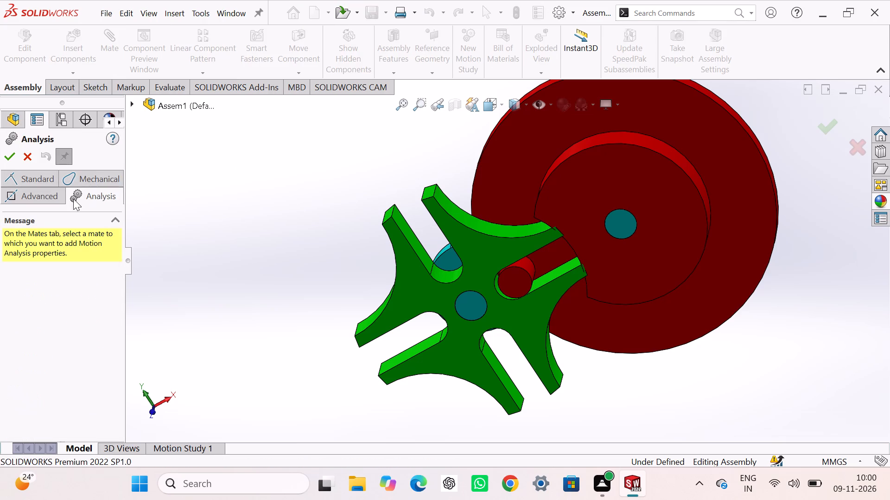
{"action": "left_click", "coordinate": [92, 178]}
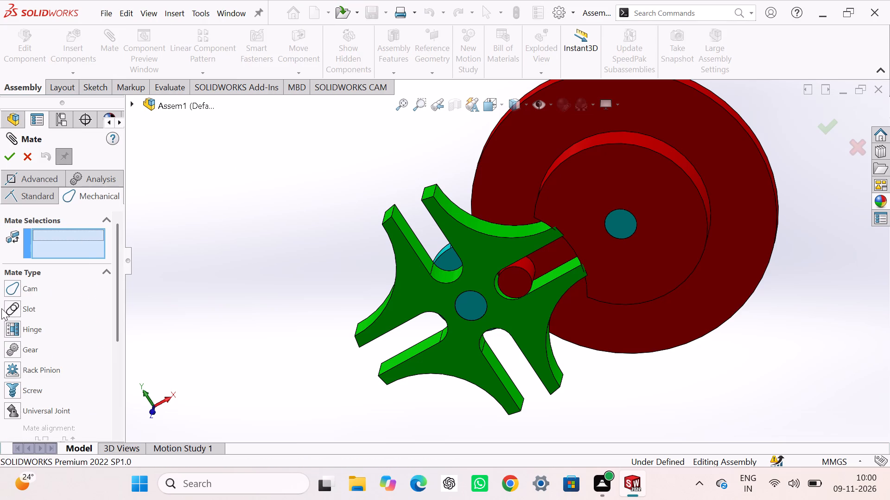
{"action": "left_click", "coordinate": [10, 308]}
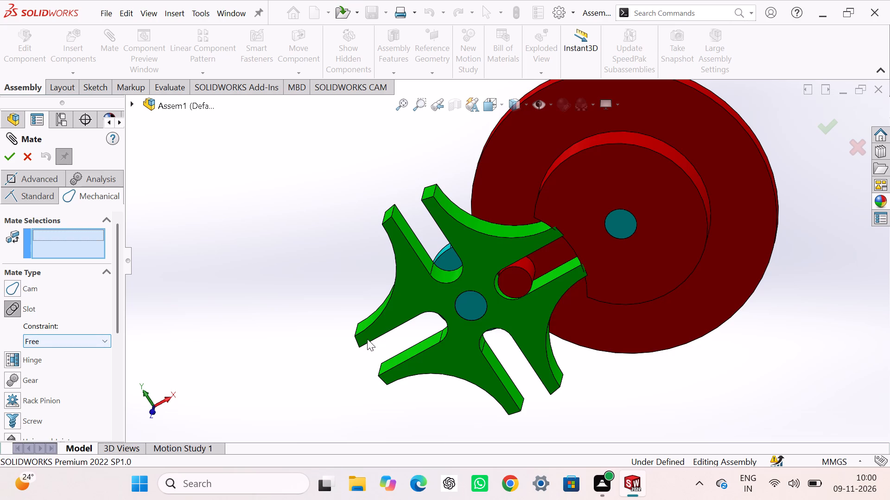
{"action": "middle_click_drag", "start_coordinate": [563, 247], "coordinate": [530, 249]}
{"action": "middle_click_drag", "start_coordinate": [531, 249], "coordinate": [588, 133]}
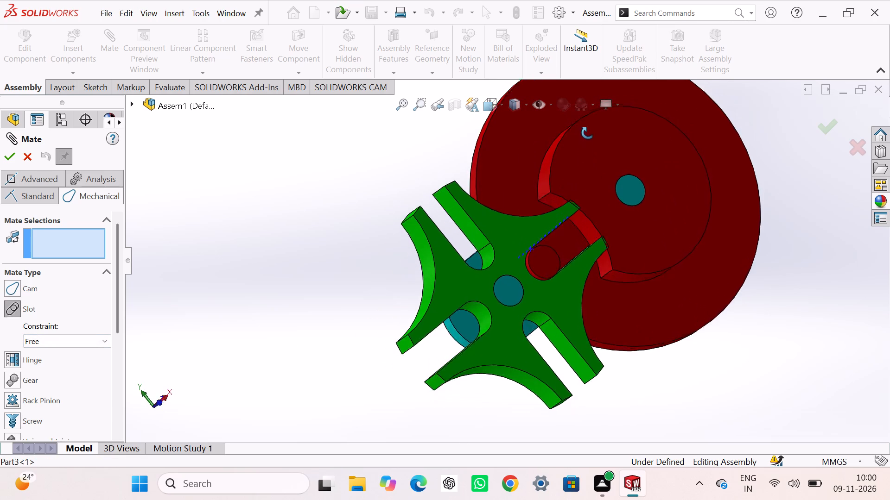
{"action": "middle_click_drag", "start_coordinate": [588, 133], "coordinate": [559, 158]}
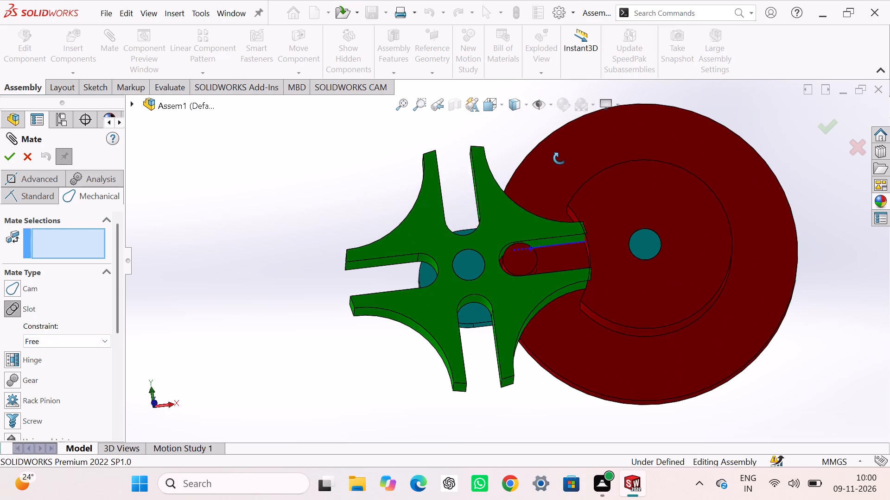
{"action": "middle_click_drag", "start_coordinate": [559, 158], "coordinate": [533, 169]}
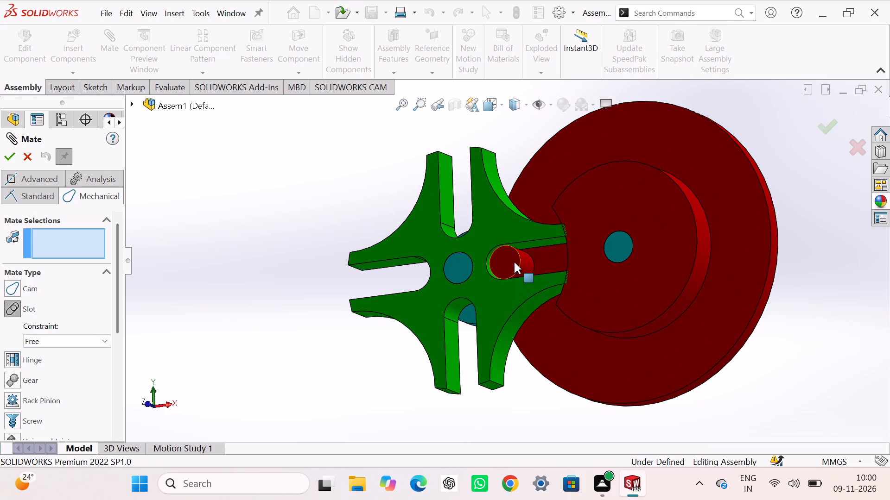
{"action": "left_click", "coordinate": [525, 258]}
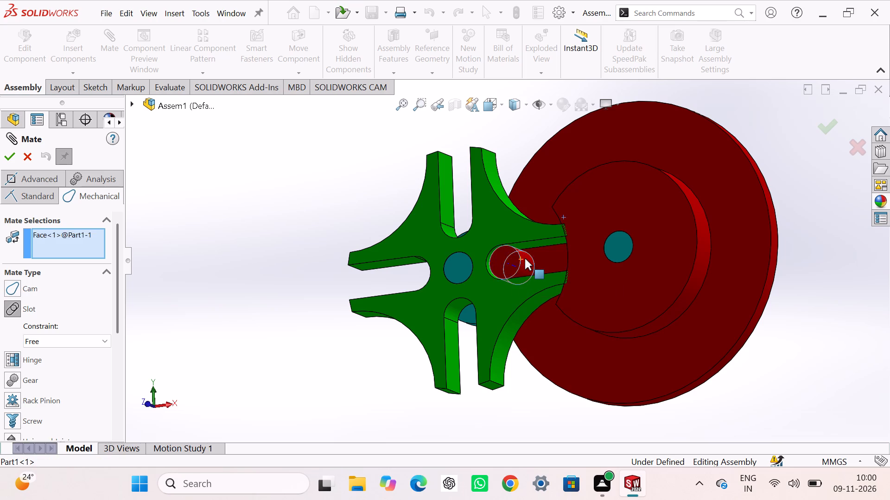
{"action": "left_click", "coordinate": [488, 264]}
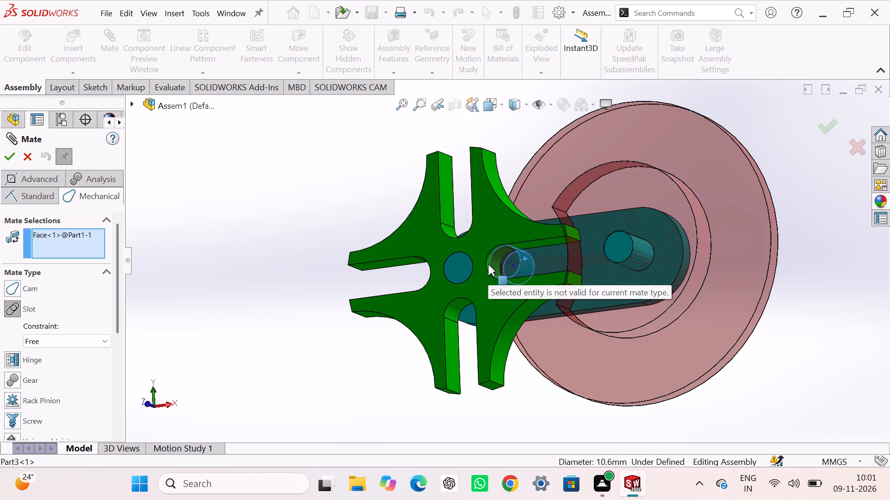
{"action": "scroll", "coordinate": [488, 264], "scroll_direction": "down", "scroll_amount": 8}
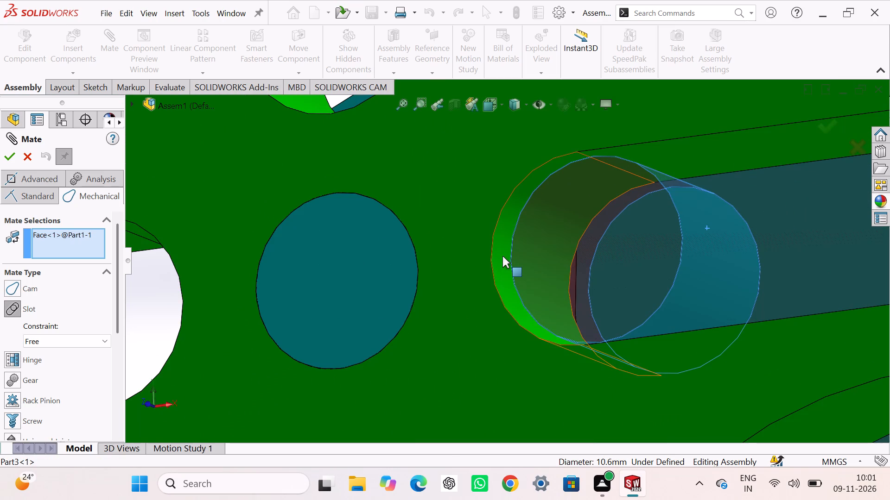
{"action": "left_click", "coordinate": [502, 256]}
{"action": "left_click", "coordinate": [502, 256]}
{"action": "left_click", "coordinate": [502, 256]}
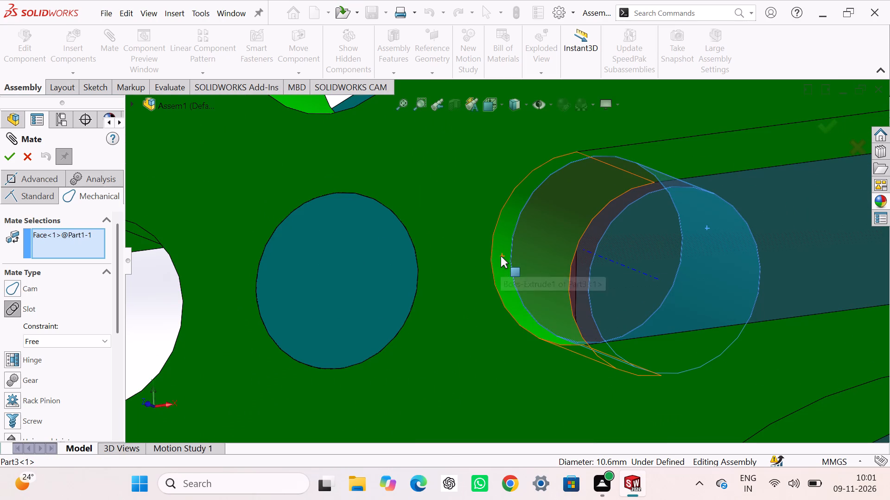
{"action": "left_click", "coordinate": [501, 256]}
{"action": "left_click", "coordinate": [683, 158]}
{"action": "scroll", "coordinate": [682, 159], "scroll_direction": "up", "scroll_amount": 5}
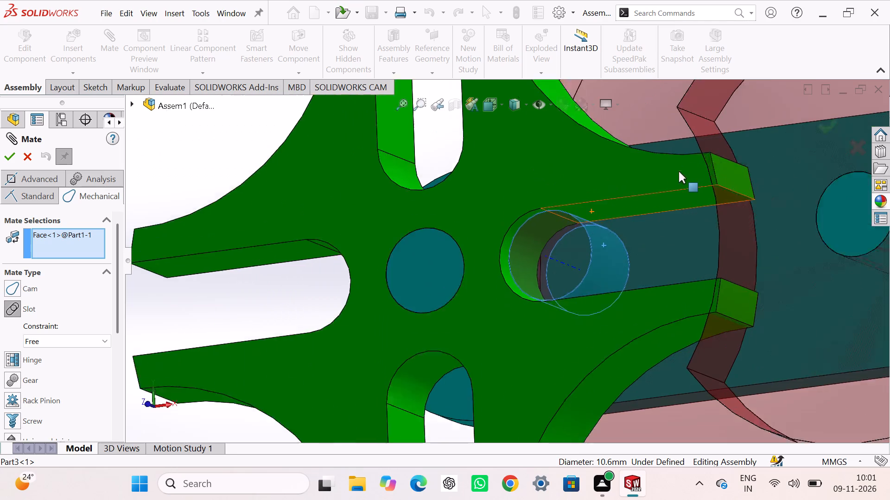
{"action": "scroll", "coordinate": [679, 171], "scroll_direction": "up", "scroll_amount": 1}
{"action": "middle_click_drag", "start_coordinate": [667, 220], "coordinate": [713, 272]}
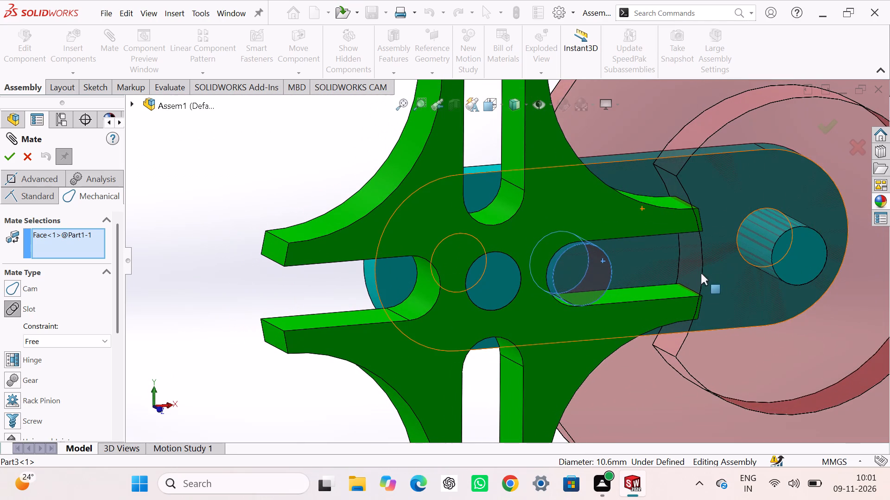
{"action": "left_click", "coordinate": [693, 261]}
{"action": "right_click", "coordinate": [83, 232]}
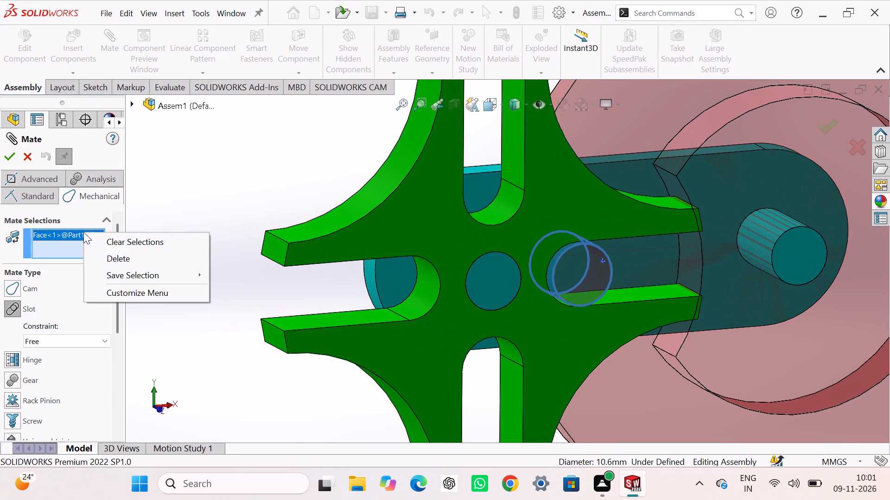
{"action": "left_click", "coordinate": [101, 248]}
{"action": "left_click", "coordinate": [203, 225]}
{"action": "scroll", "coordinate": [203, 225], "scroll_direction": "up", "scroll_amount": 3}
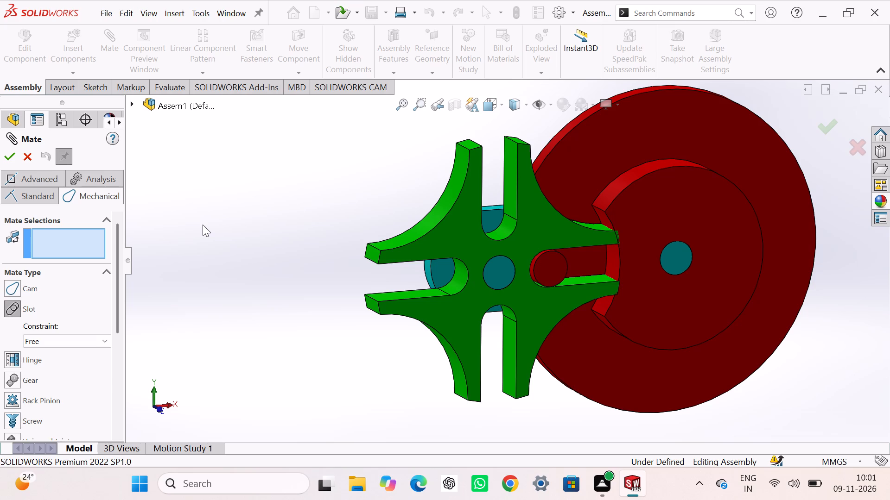
Switch the mechanical mate type from Slot to Cam.
{"action": "left_click", "coordinate": [94, 178]}
{"action": "left_click", "coordinate": [94, 178]}
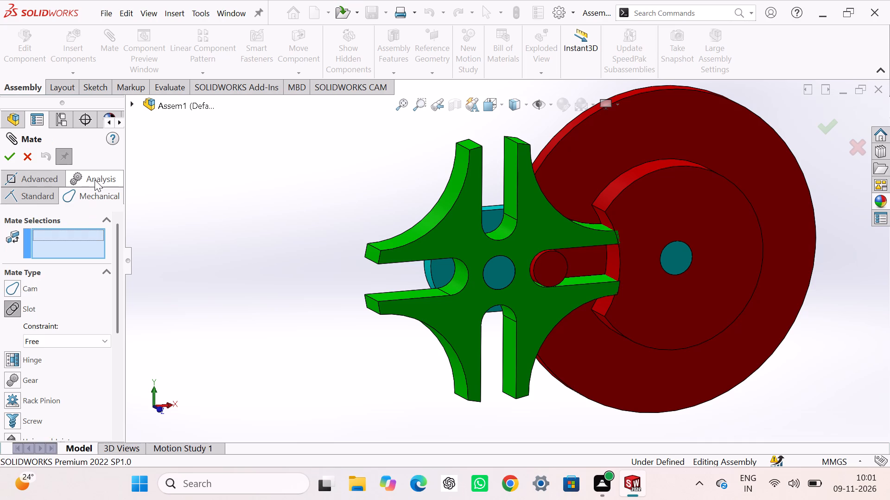
{"action": "left_click", "coordinate": [97, 194]}
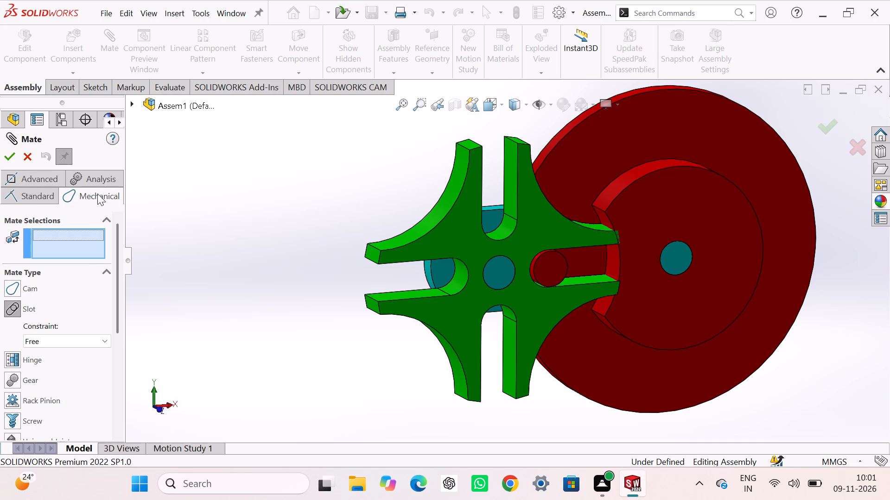
{"action": "left_click", "coordinate": [12, 286]}
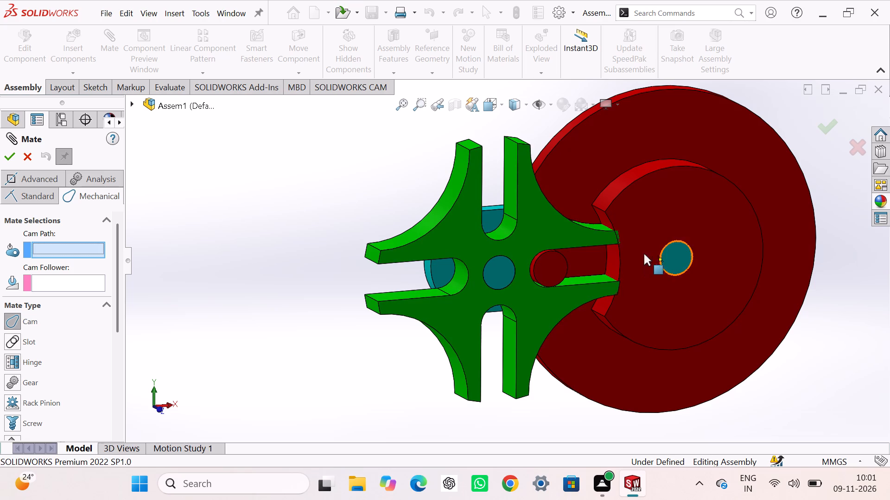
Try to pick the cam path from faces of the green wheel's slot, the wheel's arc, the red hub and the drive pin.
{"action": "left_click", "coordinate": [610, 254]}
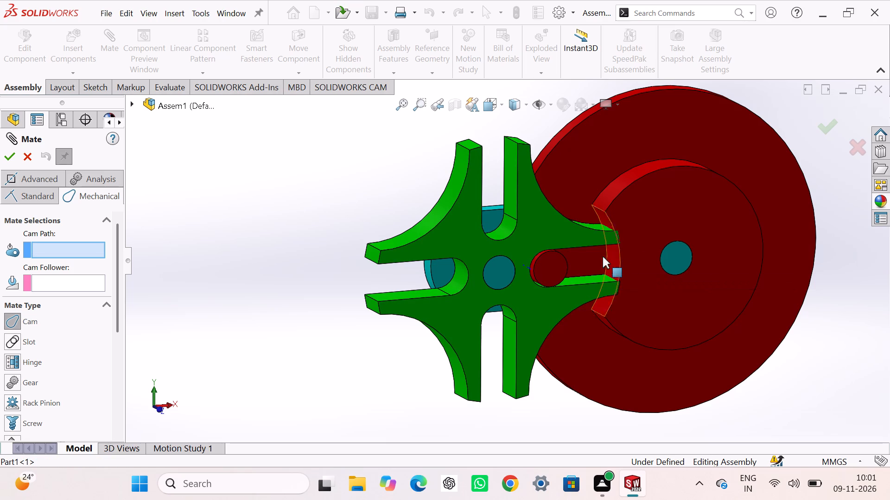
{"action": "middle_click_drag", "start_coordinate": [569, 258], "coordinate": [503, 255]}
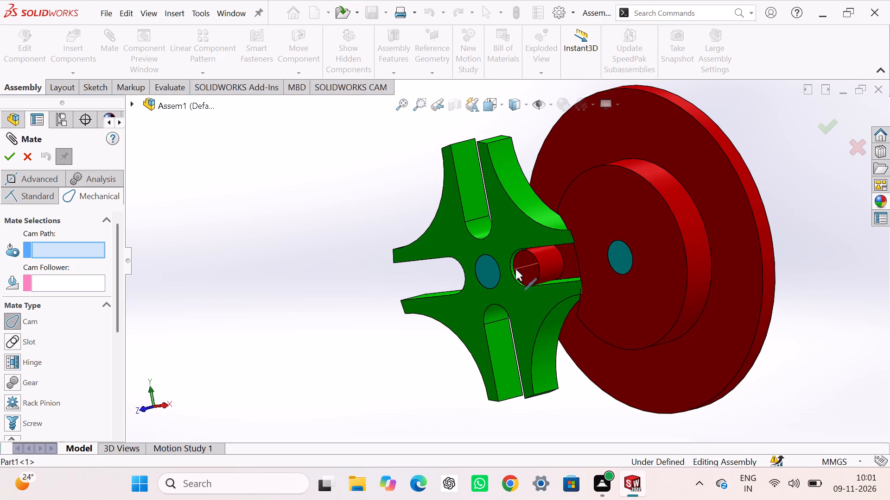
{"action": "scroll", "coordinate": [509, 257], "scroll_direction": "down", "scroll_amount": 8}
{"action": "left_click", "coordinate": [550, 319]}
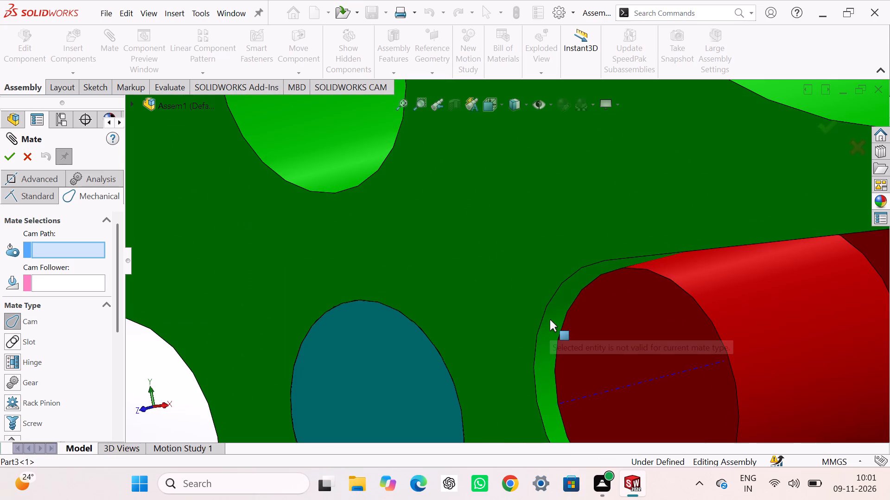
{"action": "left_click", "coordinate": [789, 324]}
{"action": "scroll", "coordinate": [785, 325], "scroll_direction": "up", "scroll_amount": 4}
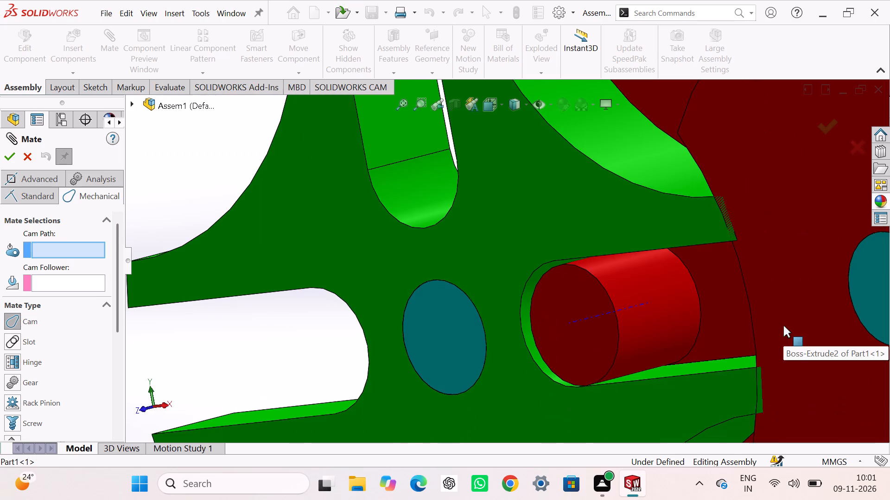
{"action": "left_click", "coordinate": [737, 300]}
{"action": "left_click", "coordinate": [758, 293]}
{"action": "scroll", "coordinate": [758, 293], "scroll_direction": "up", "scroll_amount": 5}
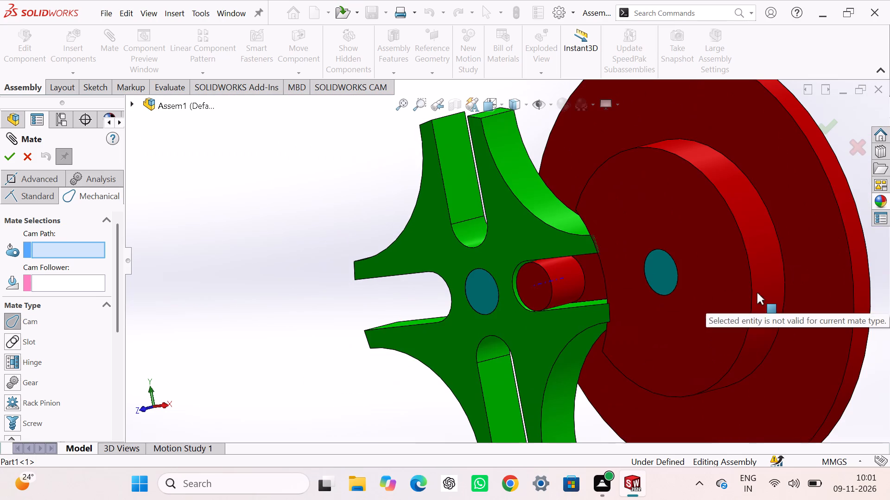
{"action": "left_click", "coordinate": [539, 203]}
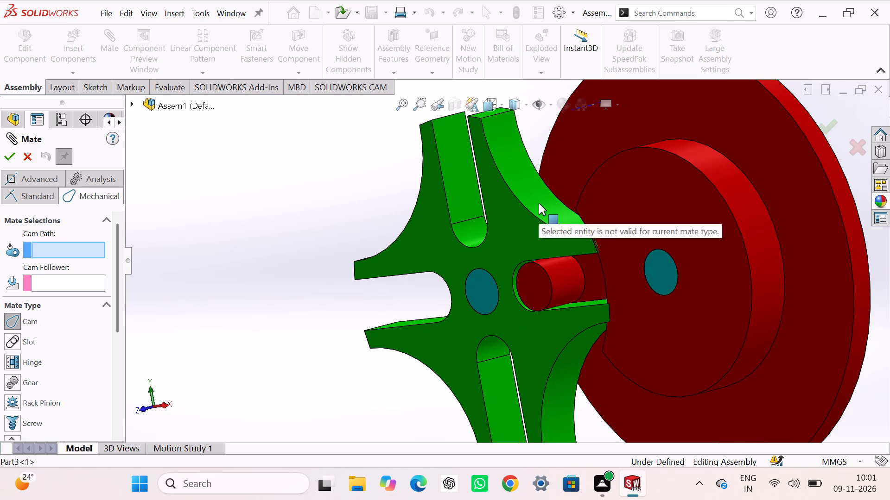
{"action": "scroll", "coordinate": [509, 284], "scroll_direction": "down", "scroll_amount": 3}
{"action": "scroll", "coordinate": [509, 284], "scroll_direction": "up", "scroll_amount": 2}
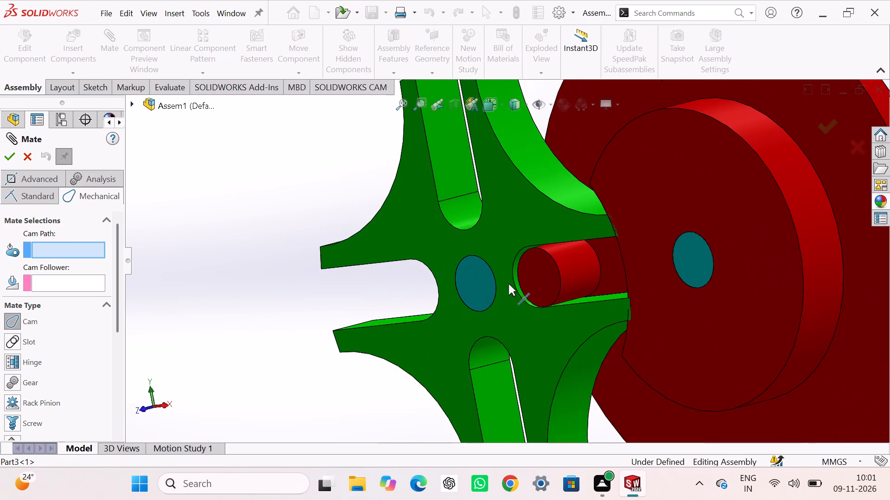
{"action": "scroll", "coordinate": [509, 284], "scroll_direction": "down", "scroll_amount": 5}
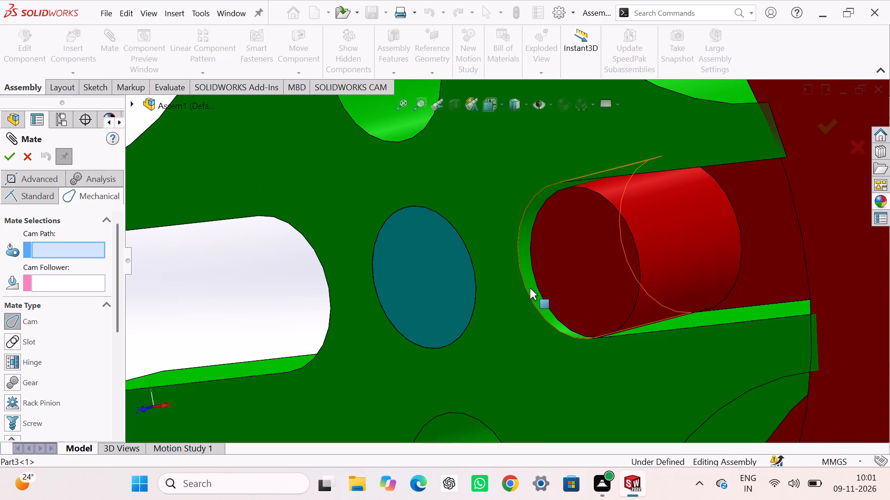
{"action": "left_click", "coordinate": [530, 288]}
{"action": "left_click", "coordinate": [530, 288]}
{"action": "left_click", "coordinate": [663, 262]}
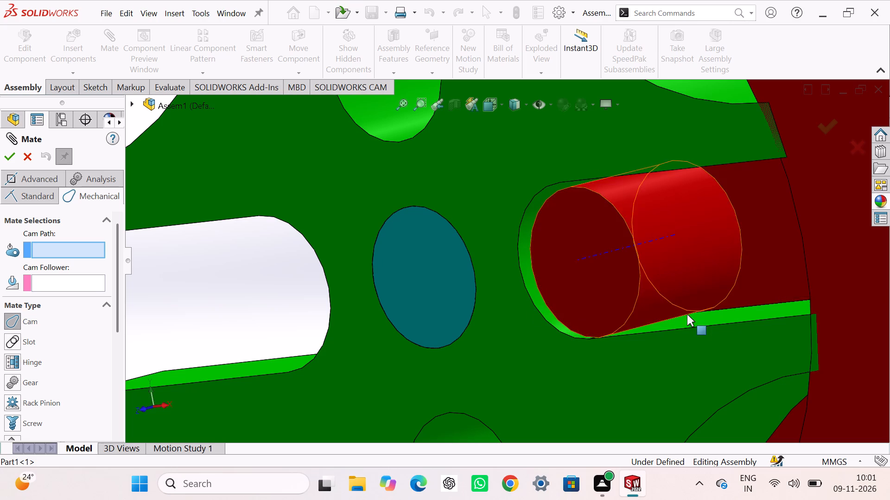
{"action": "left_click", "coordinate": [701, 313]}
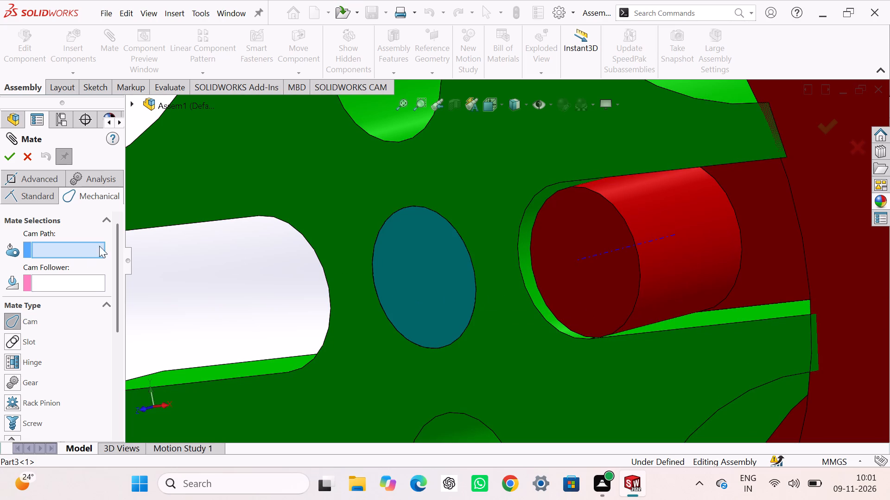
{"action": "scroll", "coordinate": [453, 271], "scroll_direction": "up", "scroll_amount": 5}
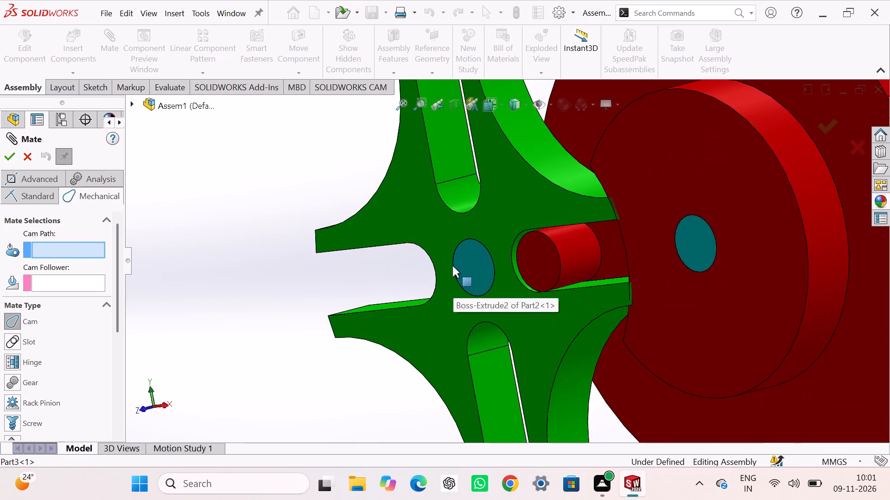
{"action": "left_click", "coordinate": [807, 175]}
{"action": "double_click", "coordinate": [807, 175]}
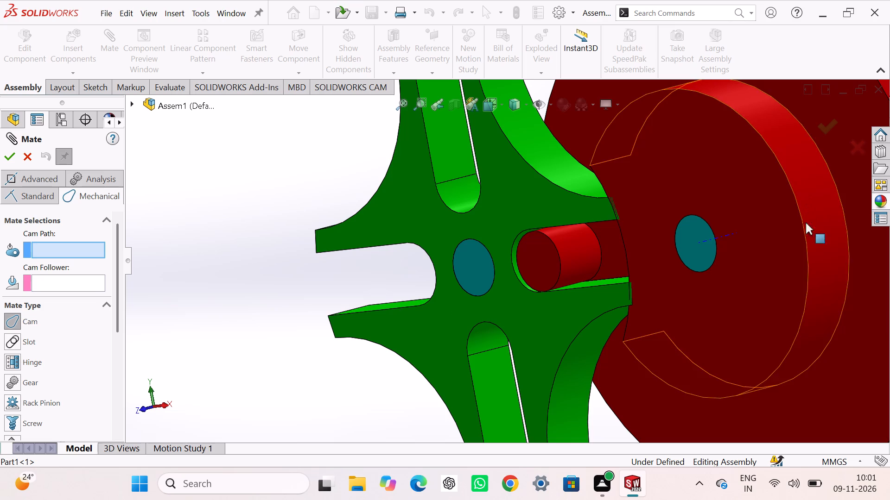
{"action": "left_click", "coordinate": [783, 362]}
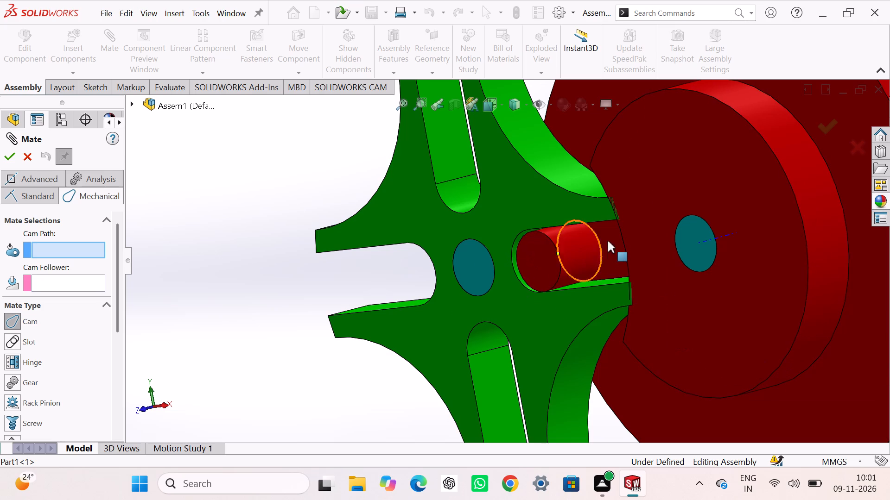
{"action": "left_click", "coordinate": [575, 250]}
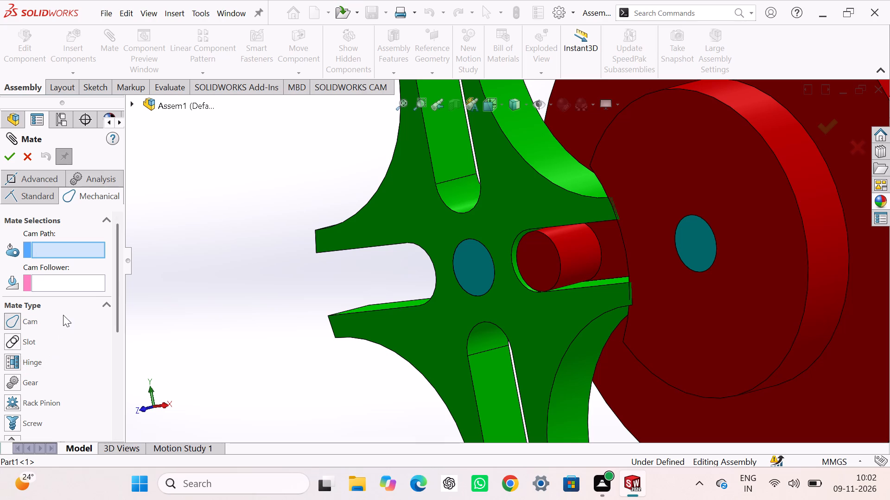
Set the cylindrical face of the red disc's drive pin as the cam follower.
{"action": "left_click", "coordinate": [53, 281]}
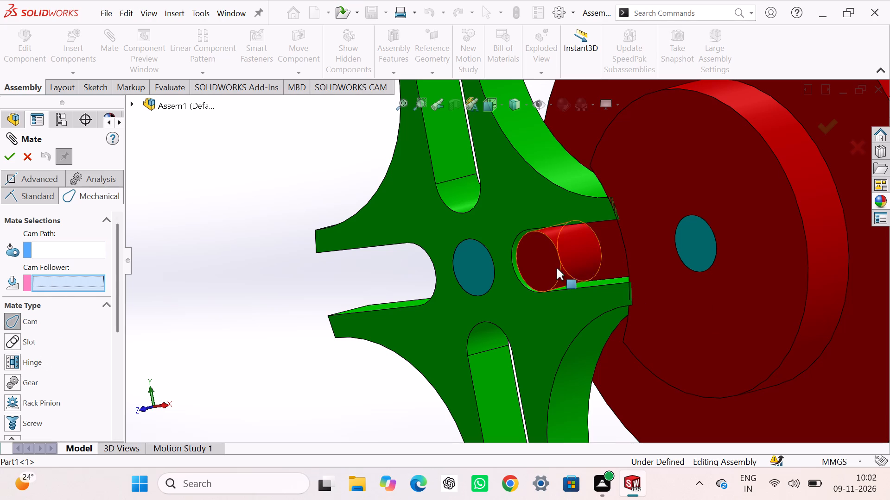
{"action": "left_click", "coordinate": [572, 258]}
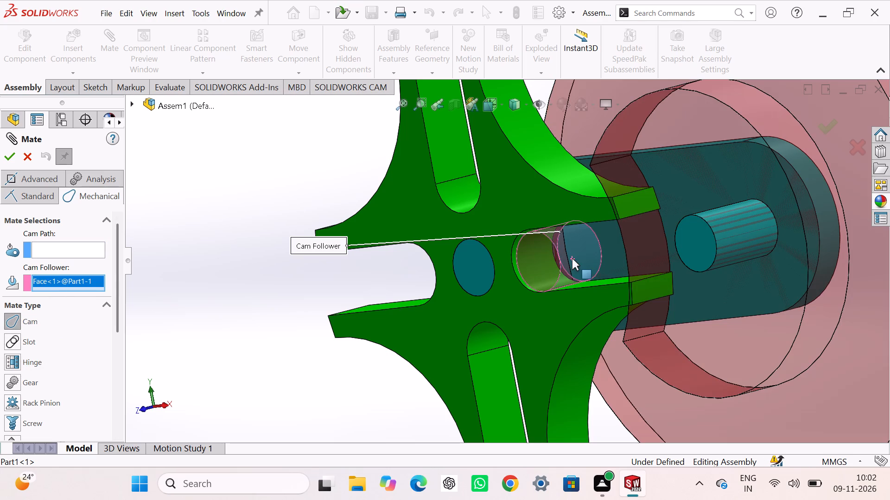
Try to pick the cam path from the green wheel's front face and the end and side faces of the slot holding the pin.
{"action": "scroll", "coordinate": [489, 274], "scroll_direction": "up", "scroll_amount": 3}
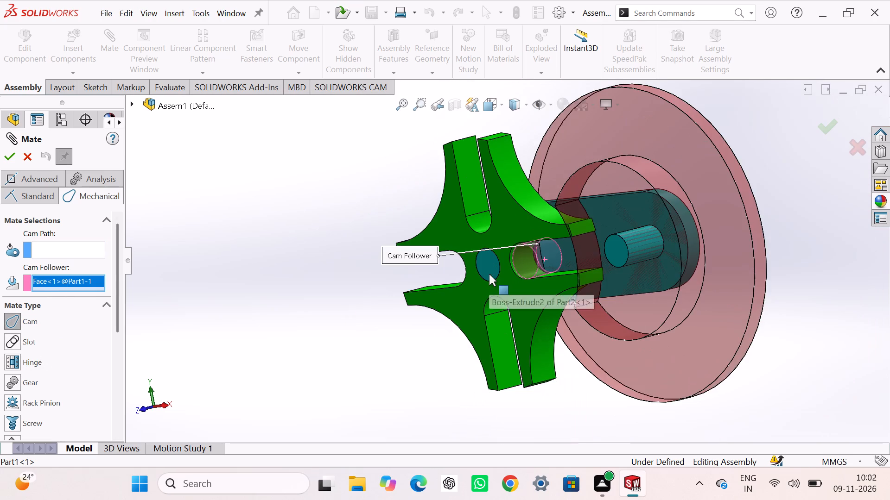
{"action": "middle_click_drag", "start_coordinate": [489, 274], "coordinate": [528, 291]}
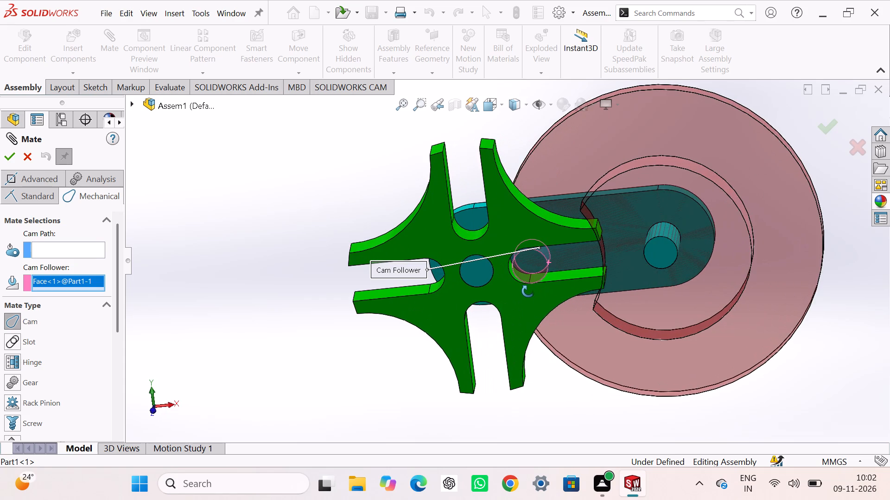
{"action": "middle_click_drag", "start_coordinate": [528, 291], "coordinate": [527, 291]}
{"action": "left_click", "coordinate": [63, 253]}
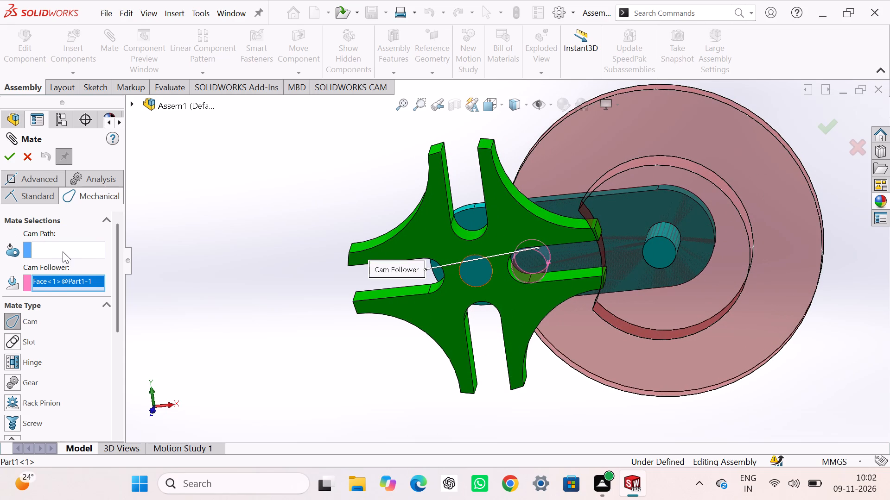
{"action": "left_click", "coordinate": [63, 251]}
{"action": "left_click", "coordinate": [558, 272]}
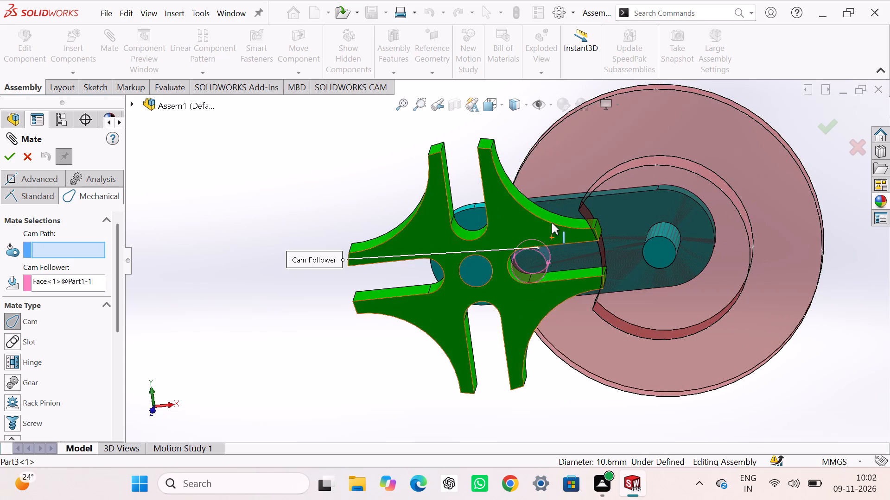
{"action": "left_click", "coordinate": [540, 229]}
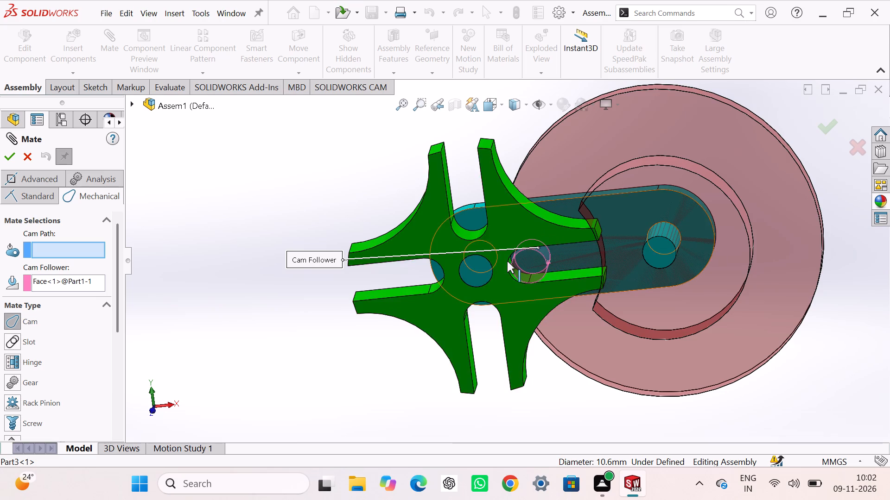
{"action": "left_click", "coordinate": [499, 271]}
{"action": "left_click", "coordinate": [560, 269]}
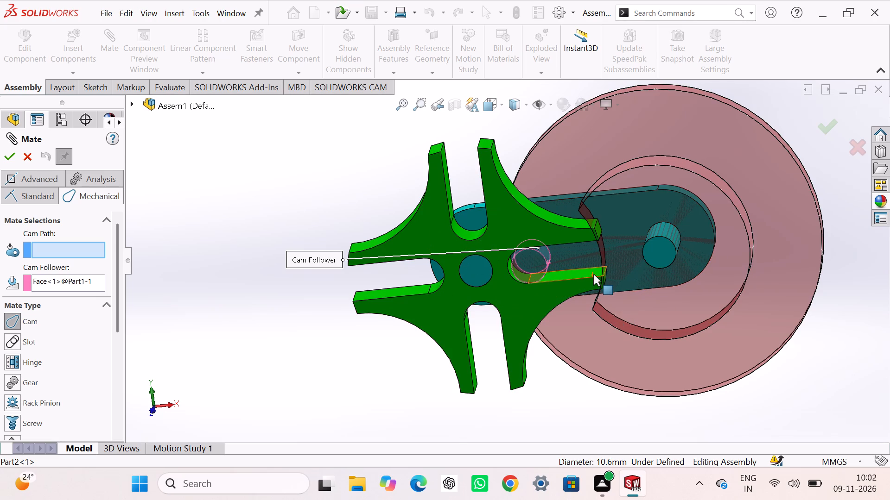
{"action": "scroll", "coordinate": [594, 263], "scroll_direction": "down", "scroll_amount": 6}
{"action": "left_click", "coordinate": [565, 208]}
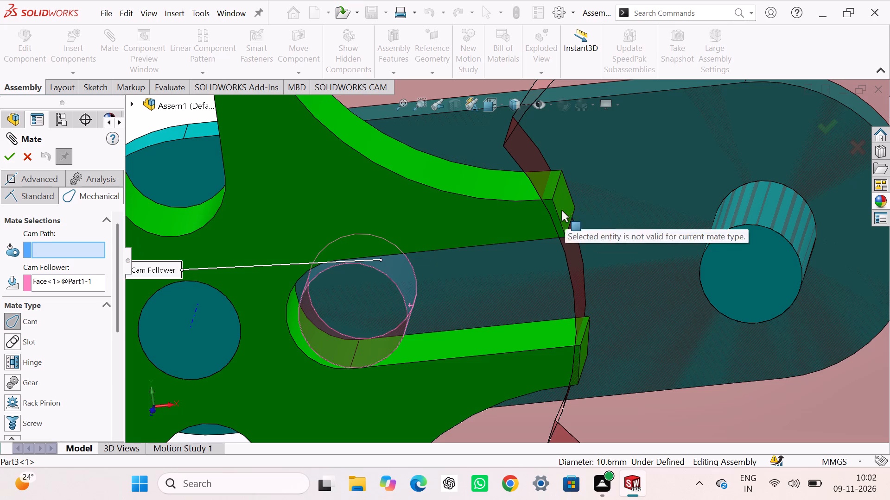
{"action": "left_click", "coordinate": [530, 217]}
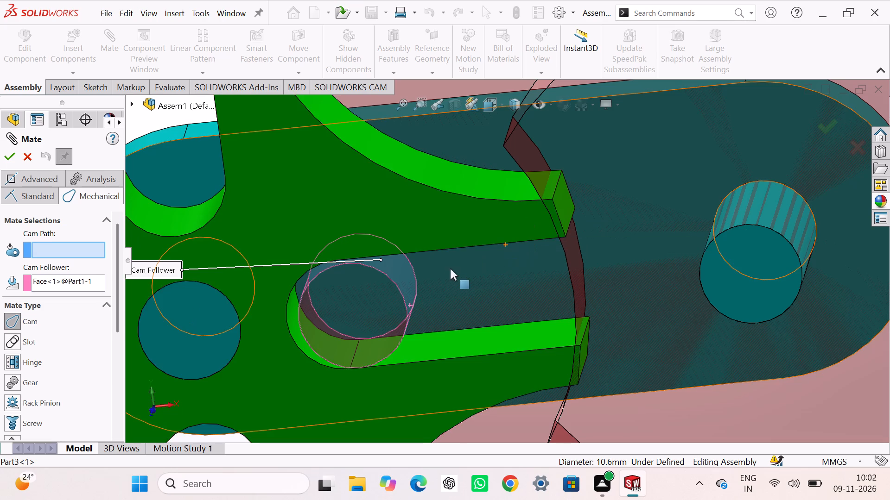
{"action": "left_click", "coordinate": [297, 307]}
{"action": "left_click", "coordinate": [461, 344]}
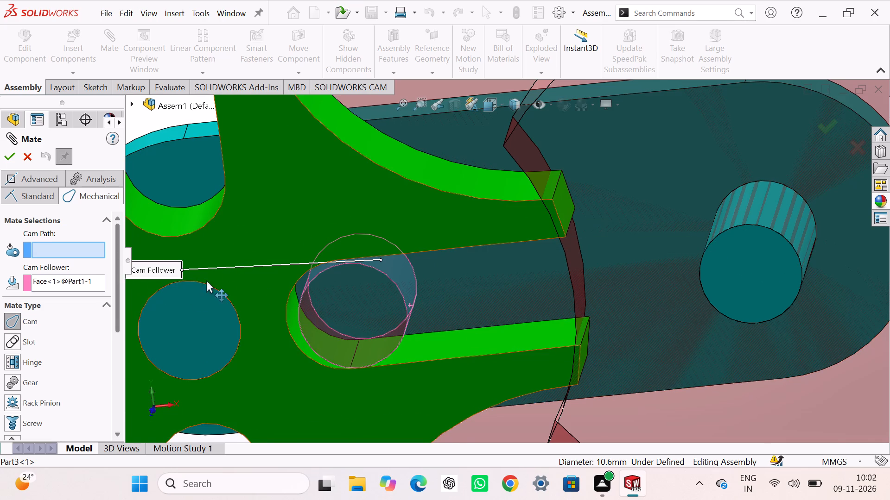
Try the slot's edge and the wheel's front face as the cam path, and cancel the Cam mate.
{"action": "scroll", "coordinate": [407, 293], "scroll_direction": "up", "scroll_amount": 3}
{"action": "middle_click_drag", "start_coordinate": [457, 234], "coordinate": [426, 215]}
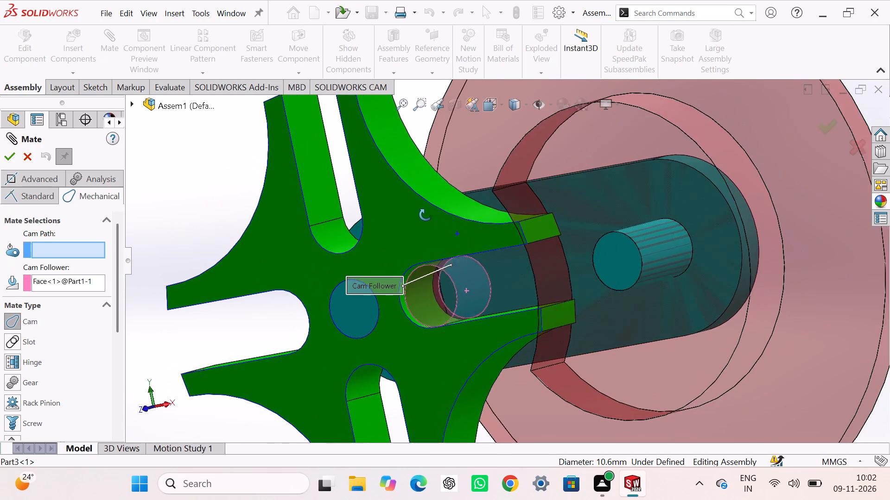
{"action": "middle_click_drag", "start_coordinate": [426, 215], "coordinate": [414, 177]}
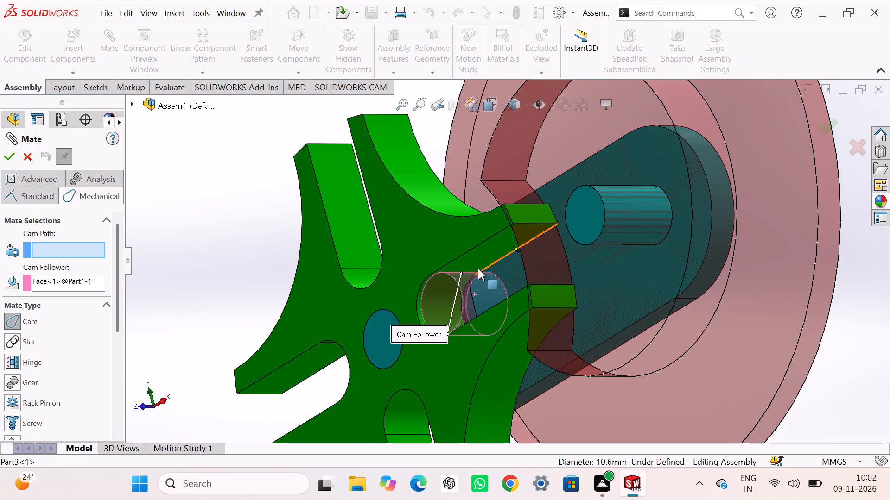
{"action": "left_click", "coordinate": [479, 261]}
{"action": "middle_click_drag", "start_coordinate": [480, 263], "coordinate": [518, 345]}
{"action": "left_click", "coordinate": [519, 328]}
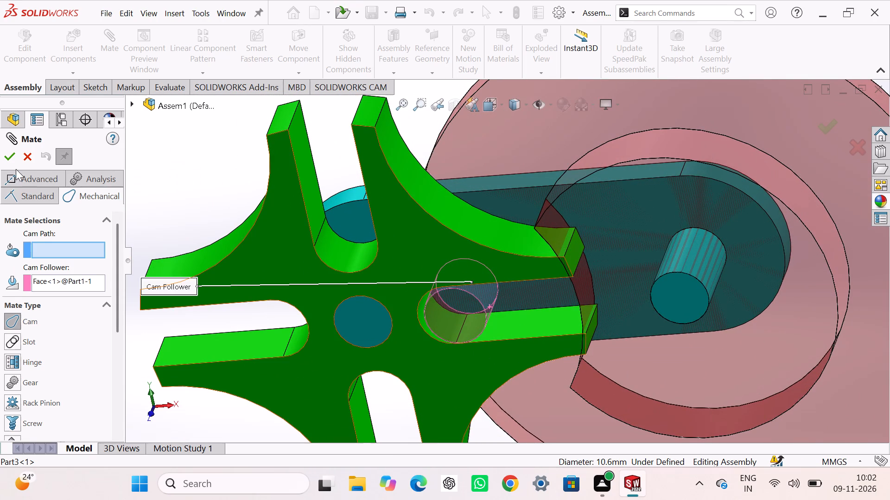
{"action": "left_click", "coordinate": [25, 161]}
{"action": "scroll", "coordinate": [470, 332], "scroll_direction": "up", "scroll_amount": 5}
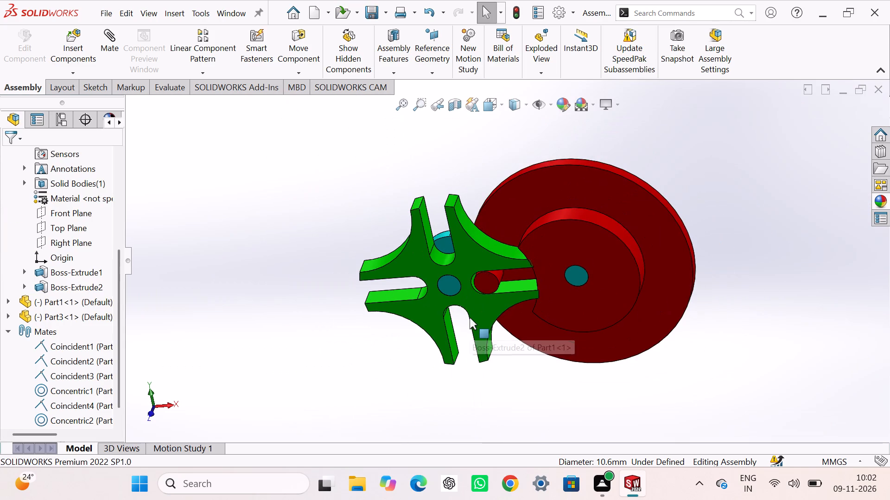
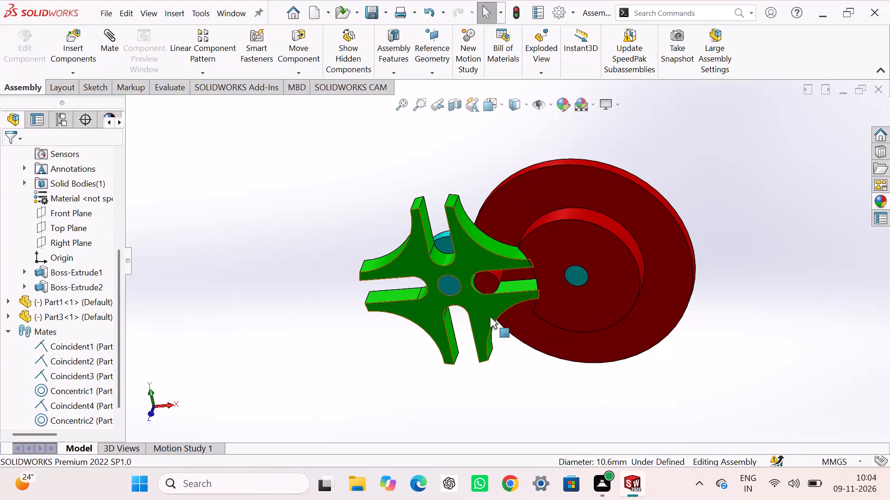
Rotate the green wheel and the red disc by hand until the drive pin sits at the entrance of a wheel slot.
{"action": "left_click_drag", "start_coordinate": [494, 306], "coordinate": [479, 344]}
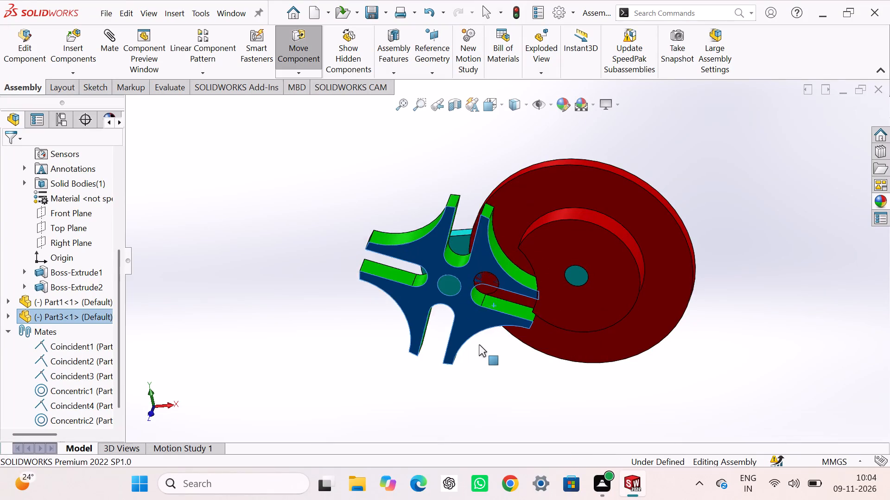
{"action": "left_click_drag", "start_coordinate": [479, 344], "coordinate": [473, 349]}
{"action": "left_click_drag", "start_coordinate": [585, 301], "coordinate": [584, 331]}
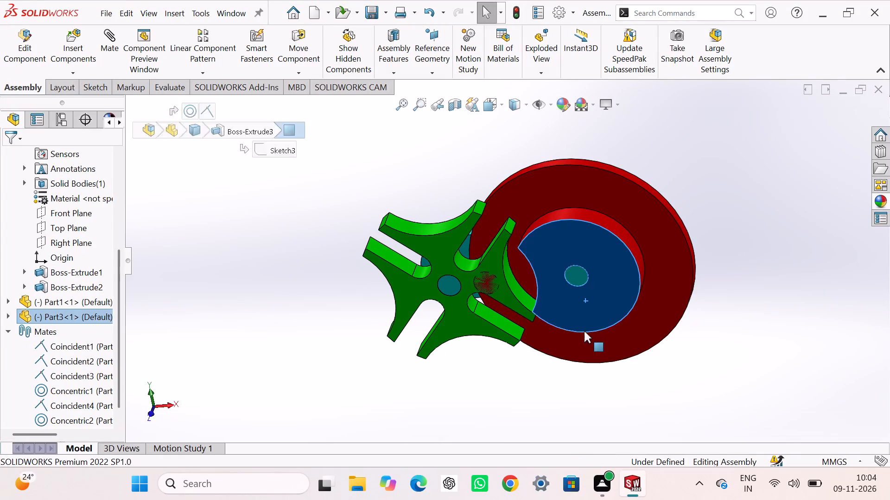
{"action": "left_click_drag", "start_coordinate": [584, 331], "coordinate": [539, 327]}
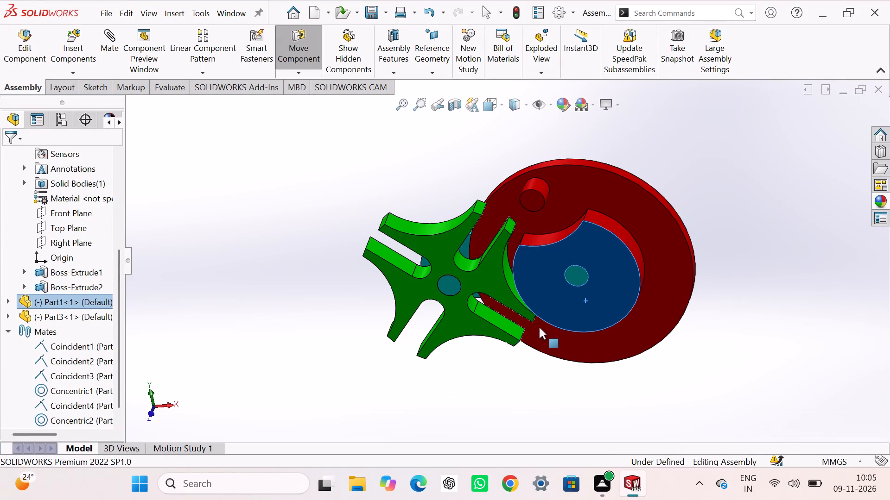
{"action": "left_click_drag", "start_coordinate": [539, 327], "coordinate": [539, 327]}
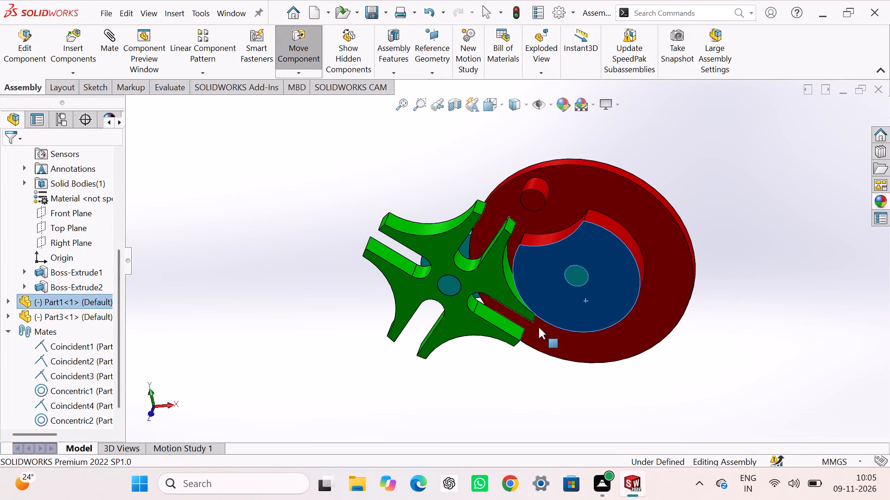
{"action": "left_click_drag", "start_coordinate": [539, 327], "coordinate": [558, 334]}
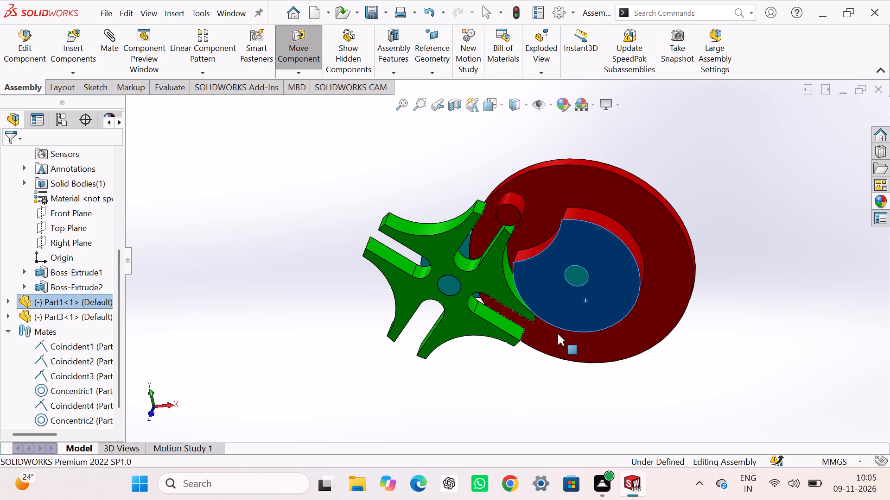
{"action": "left_click_drag", "start_coordinate": [558, 334], "coordinate": [559, 327]}
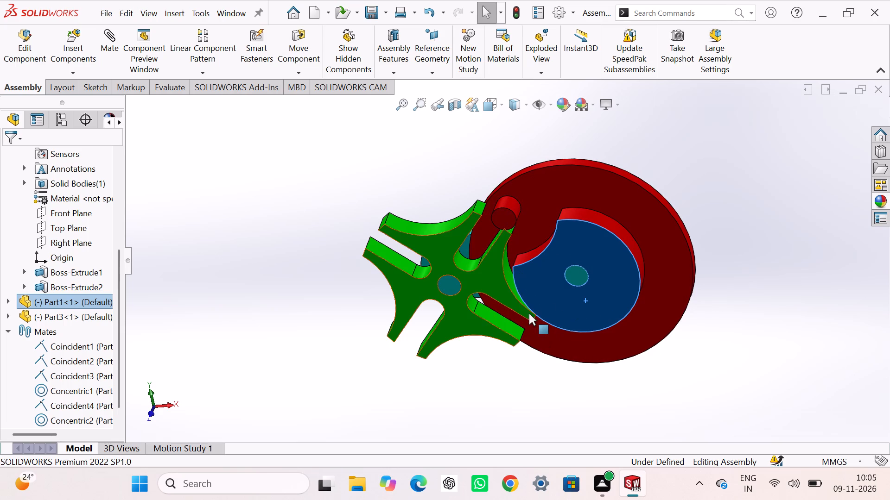
{"action": "left_click_drag", "start_coordinate": [518, 308], "coordinate": [518, 323]}
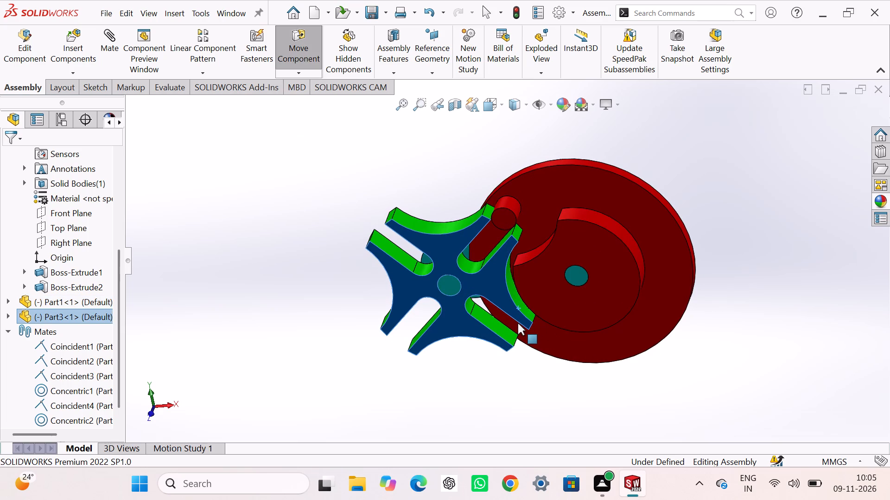
{"action": "left_click_drag", "start_coordinate": [518, 323], "coordinate": [517, 321]}
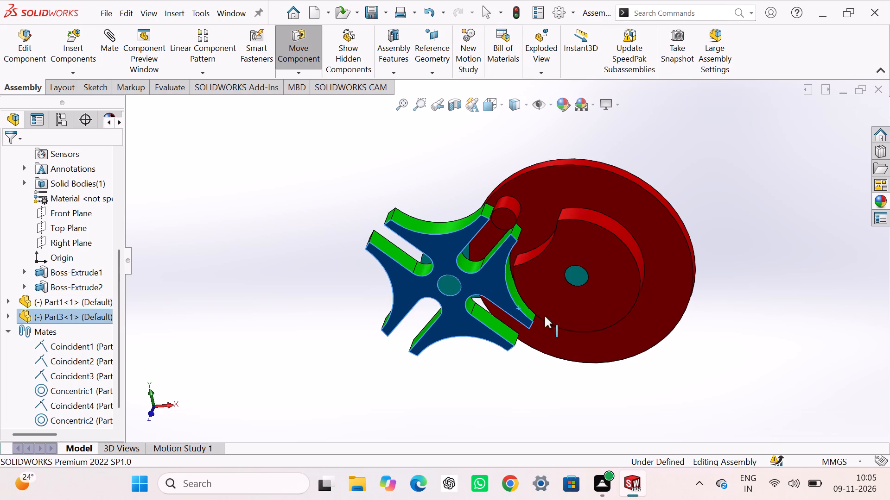
{"action": "left_click_drag", "start_coordinate": [603, 312], "coordinate": [599, 310]}
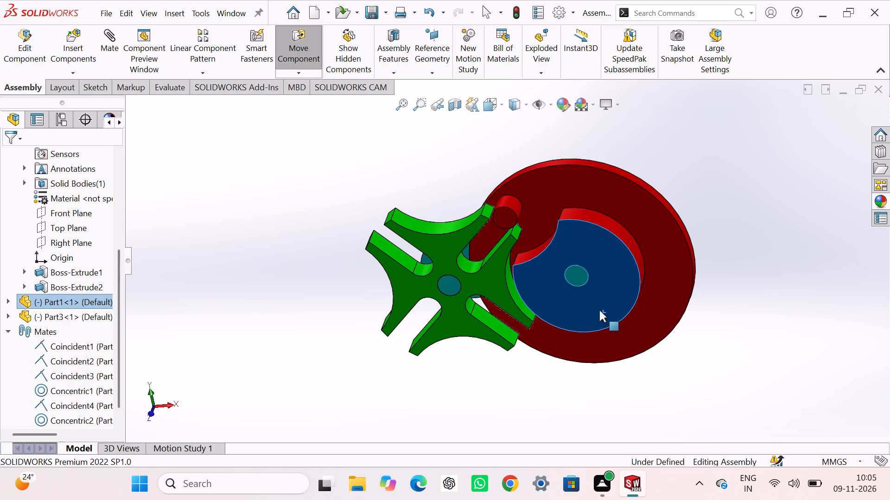
{"action": "left_click_drag", "start_coordinate": [599, 310], "coordinate": [602, 306]}
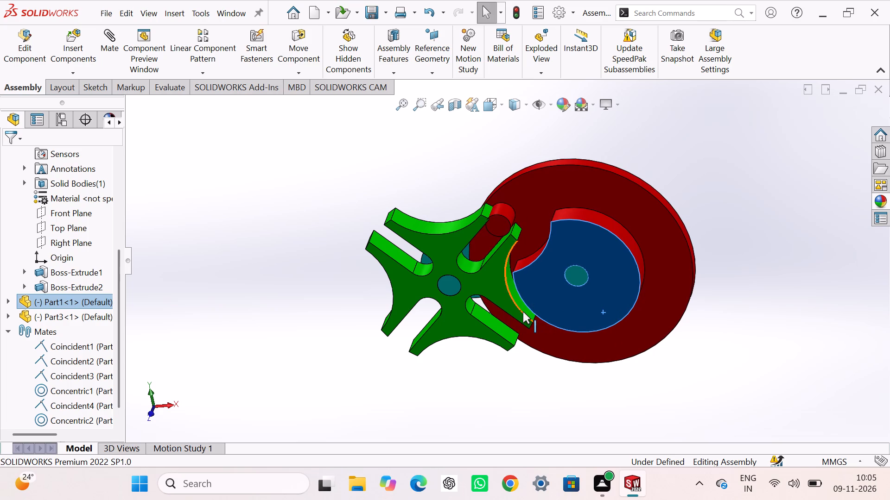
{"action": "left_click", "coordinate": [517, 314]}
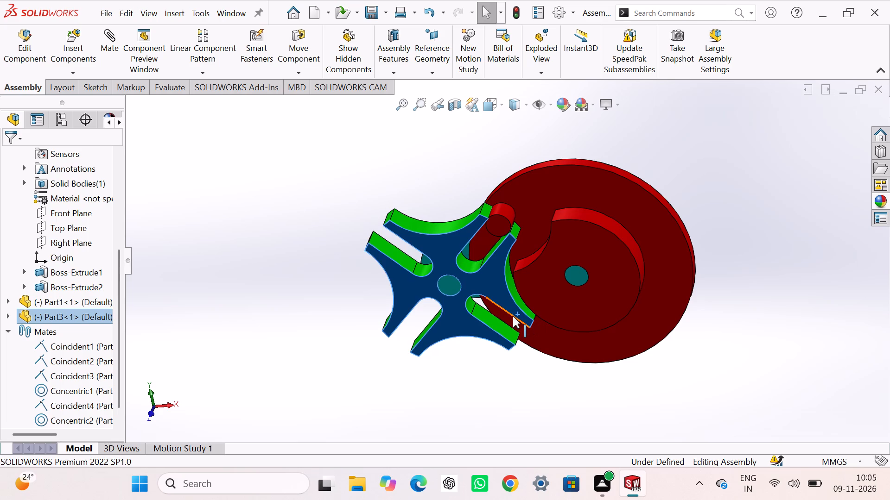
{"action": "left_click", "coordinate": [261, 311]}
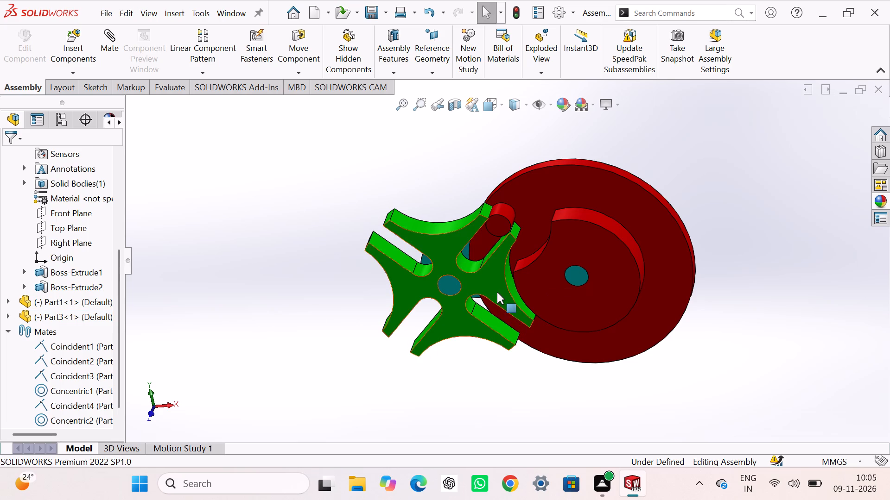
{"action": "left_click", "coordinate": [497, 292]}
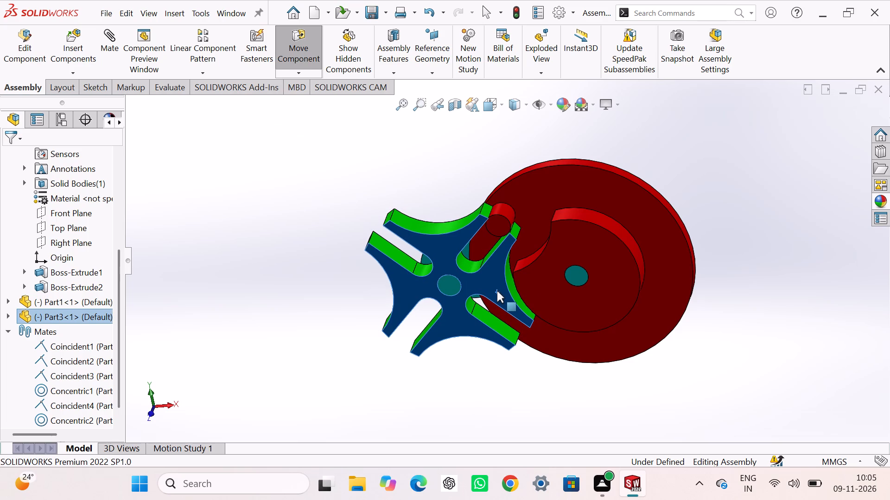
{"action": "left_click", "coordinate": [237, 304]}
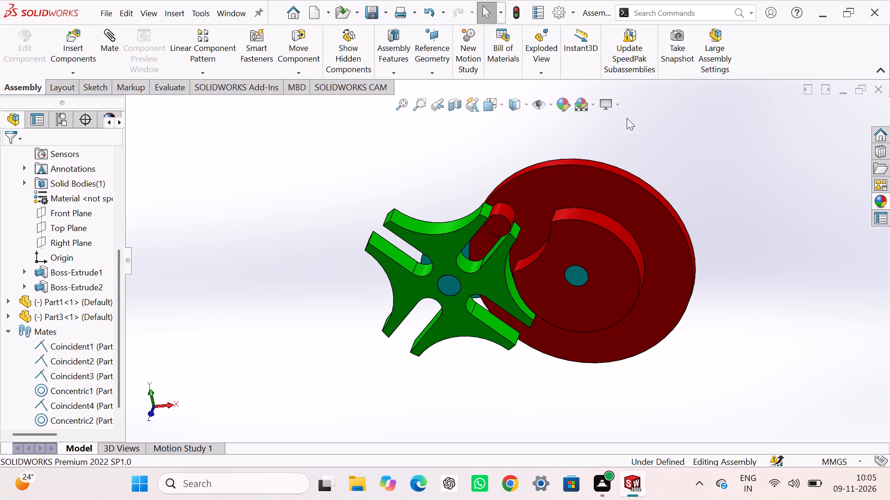
In Motion Study 1, add a rotary motor on the red disc's front face at a constant speed of 100 RPM.
{"action": "left_click", "coordinate": [191, 445]}
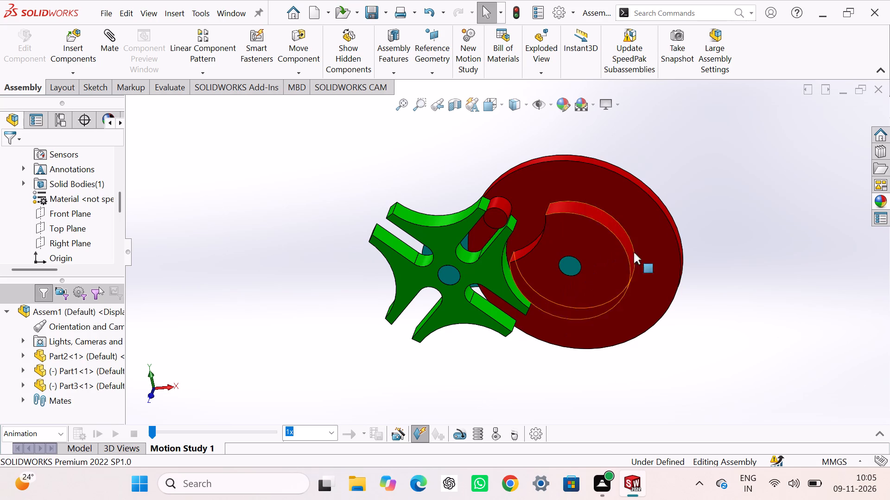
{"action": "left_click", "coordinate": [458, 434]}
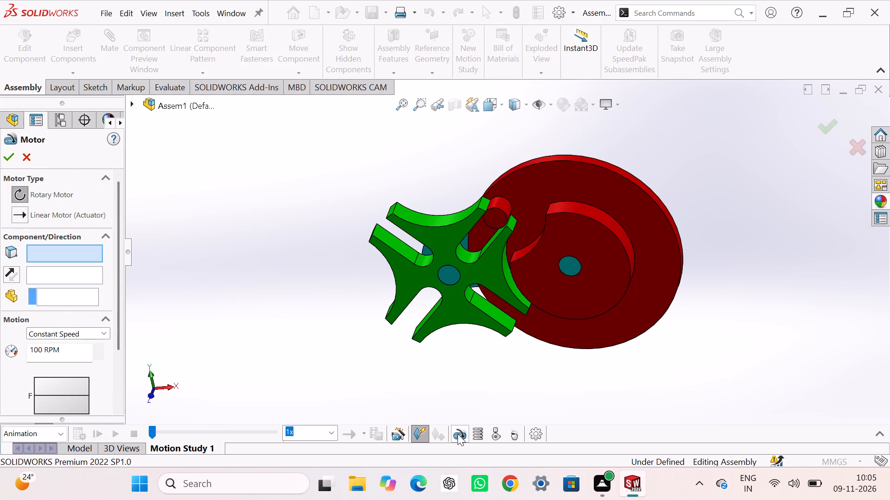
{"action": "left_click", "coordinate": [645, 286]}
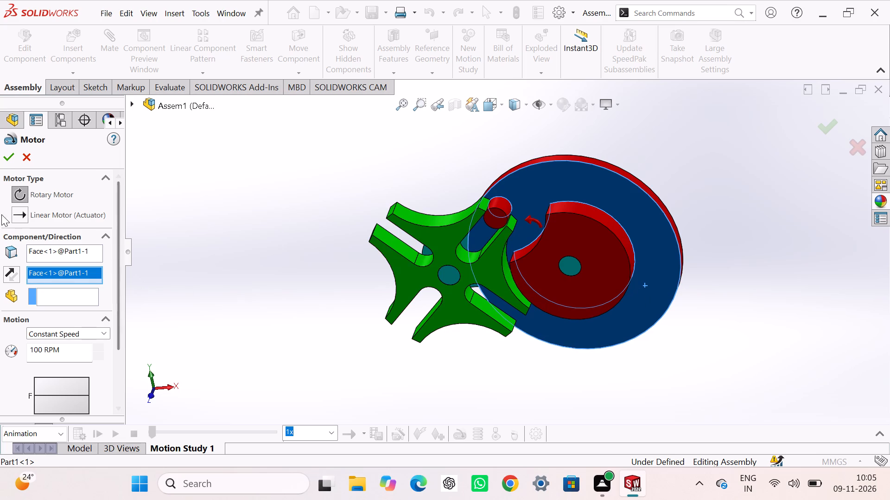
{"action": "left_click", "coordinate": [7, 156]}
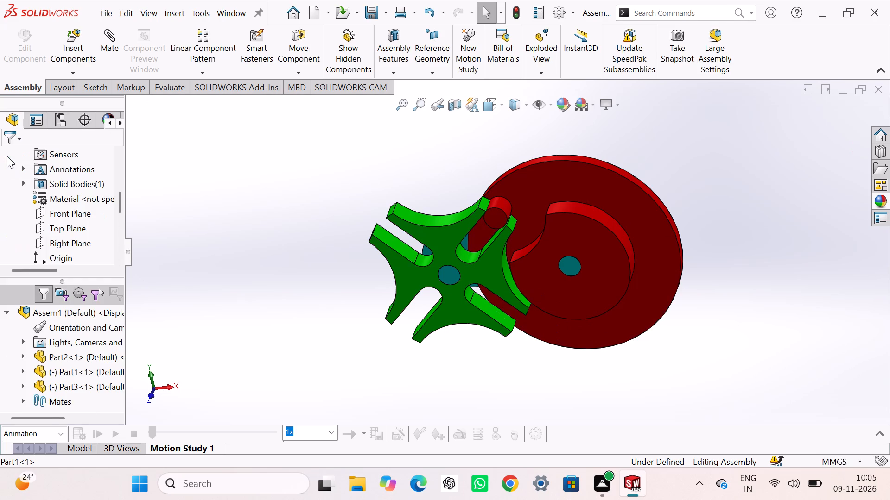
Play the motion study from the start to check how the motor moves the disc and wheel.
{"action": "left_click", "coordinate": [98, 431]}
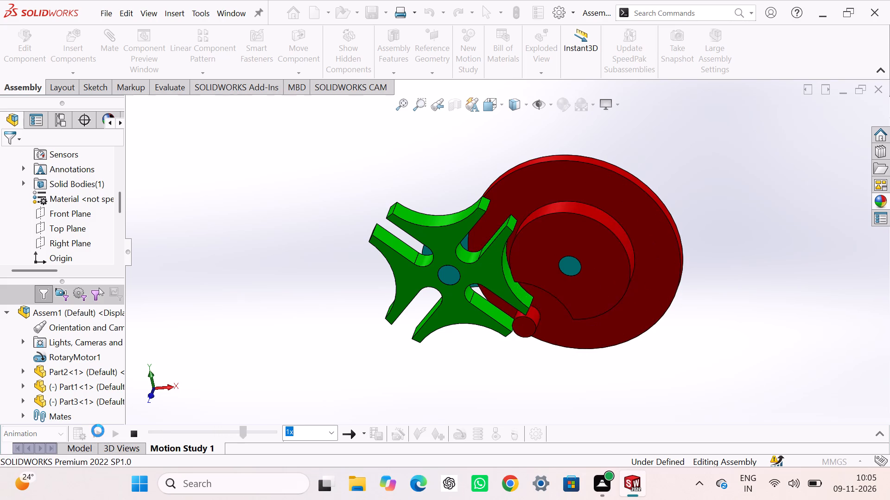
{"action": "key", "text": "Escape"}
{"action": "key", "text": "Escape"}
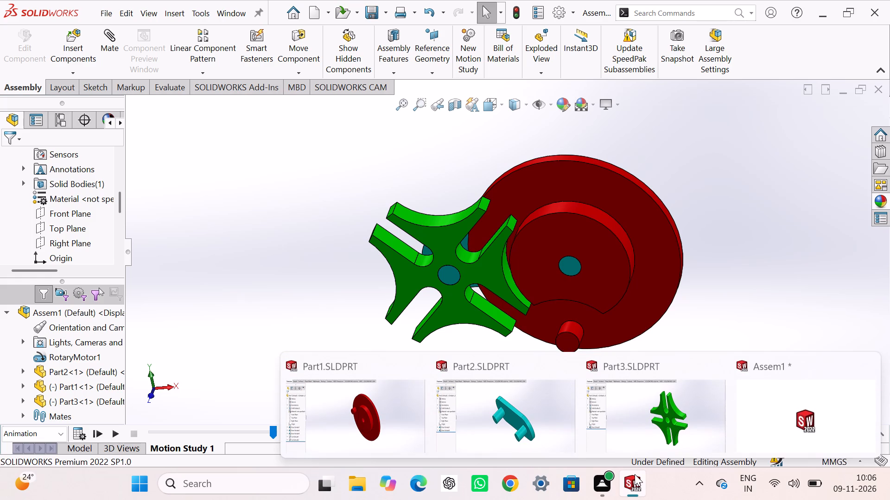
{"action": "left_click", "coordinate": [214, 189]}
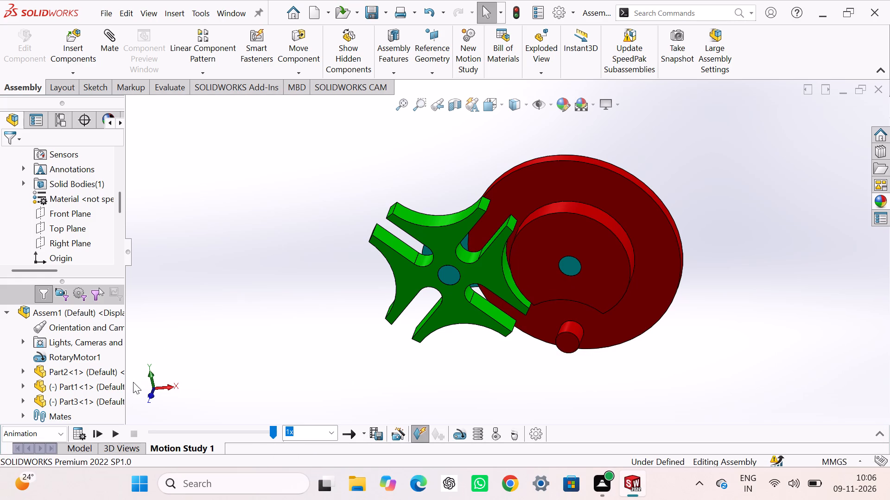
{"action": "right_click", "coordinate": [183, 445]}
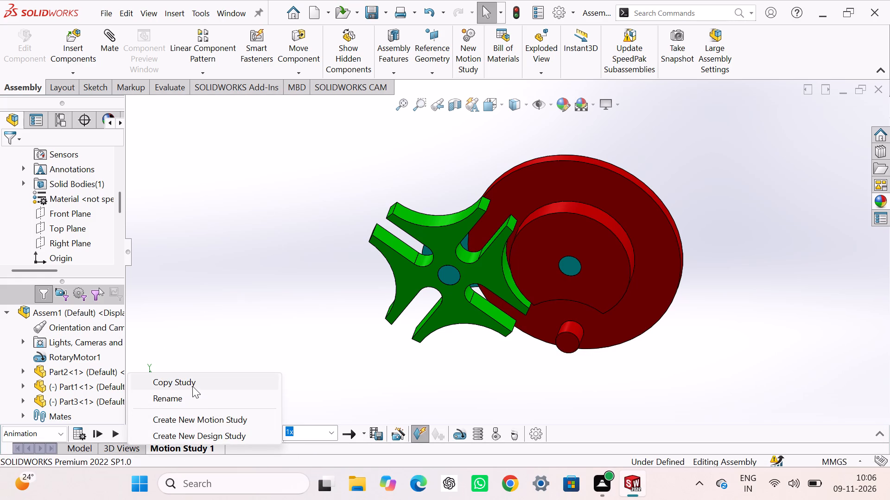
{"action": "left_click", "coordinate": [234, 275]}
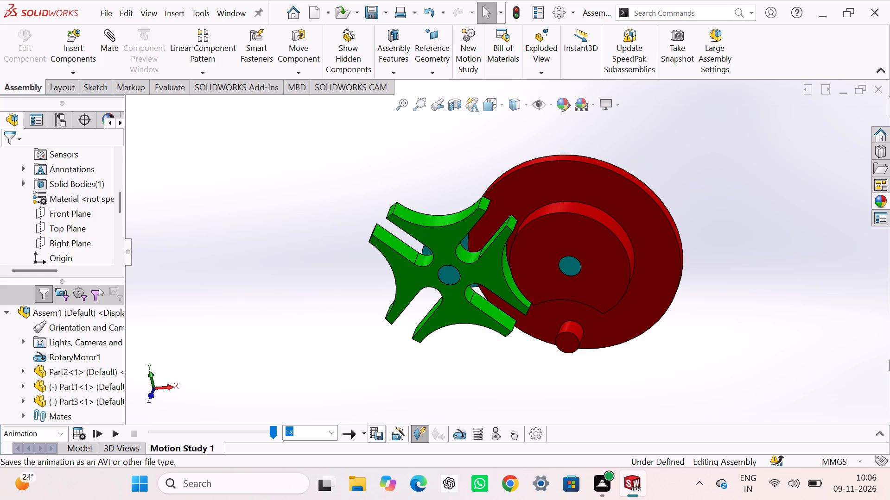
Expand the motion study timeline and extend the animation's end to 10 seconds.
{"action": "left_click", "coordinate": [880, 433]}
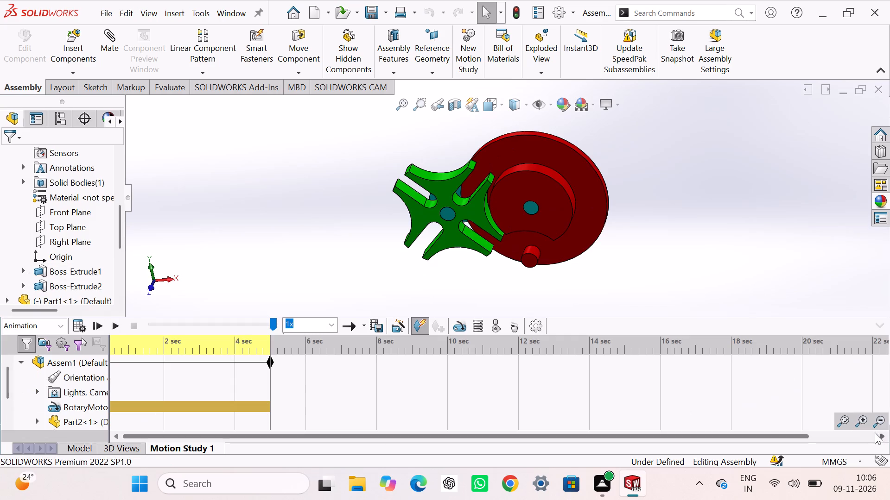
{"action": "left_click_drag", "start_coordinate": [268, 359], "coordinate": [280, 361]}
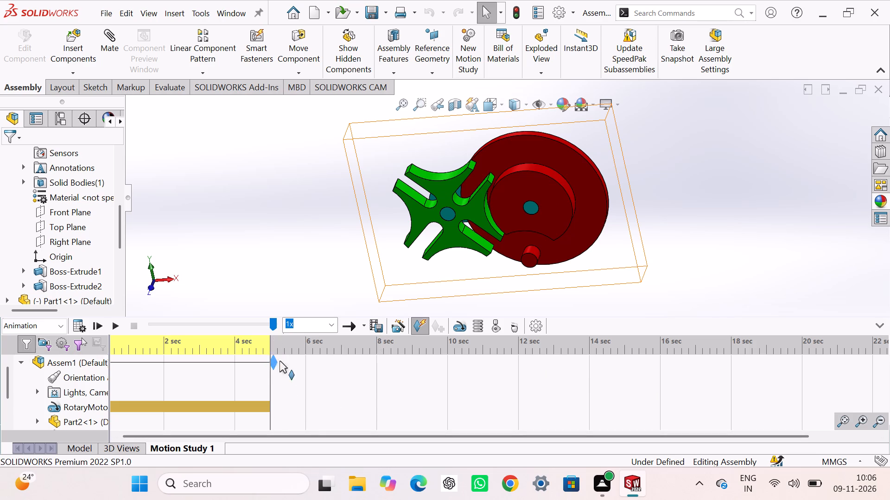
{"action": "left_click_drag", "start_coordinate": [280, 361], "coordinate": [447, 375]}
{"action": "left_click_drag", "start_coordinate": [447, 375], "coordinate": [445, 374]}
{"action": "left_click", "coordinate": [773, 240]}
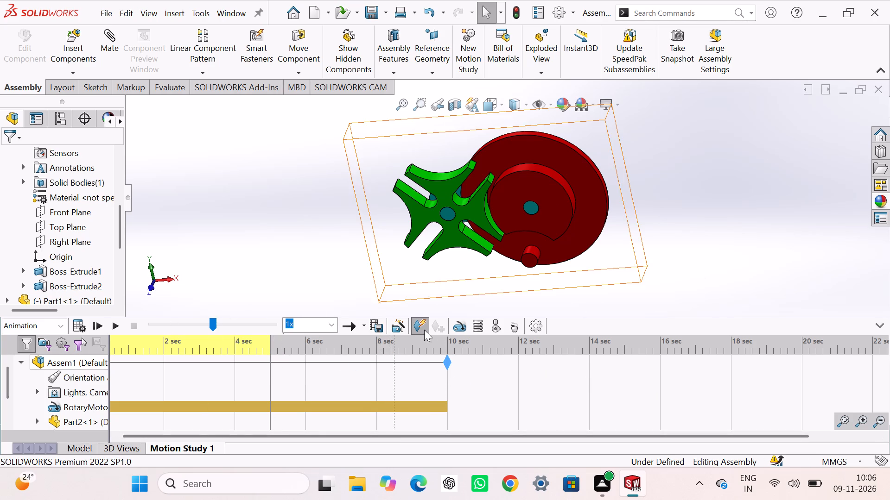
Add a solid-body contact between the red disc and the green wheel to the motion study.
{"action": "left_click", "coordinate": [495, 327]}
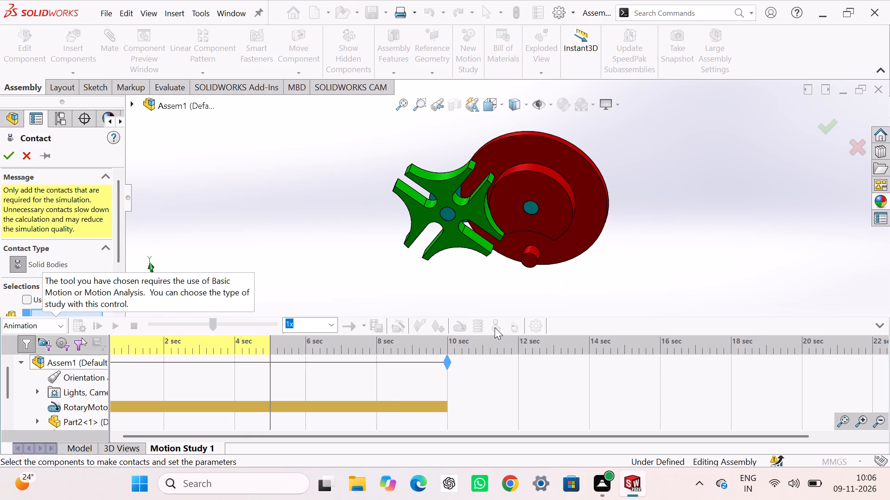
{"action": "left_click", "coordinate": [595, 206]}
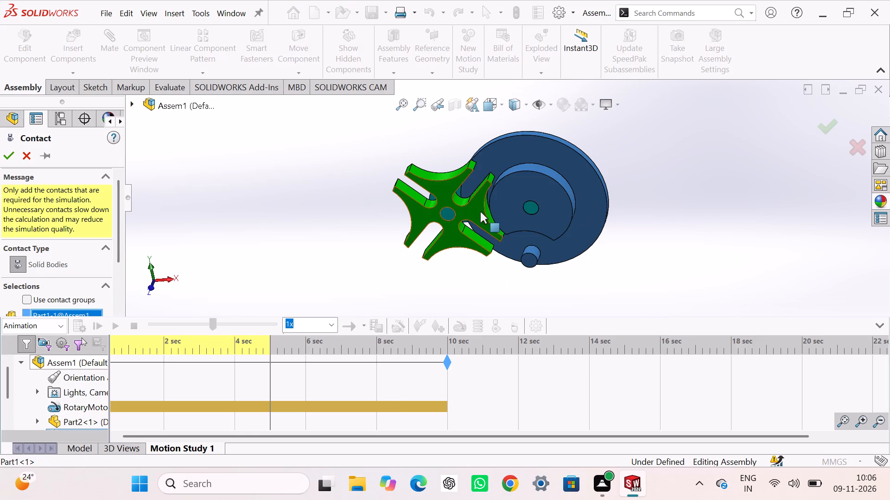
{"action": "left_click", "coordinate": [480, 212]}
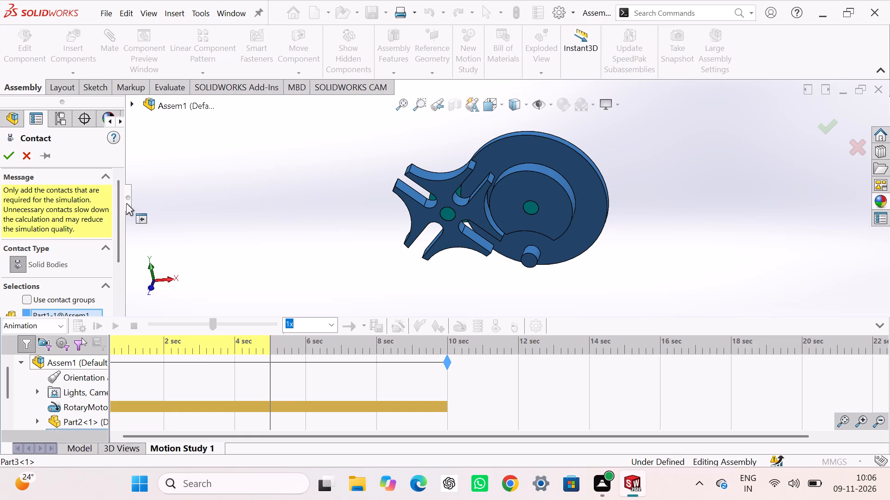
{"action": "left_click", "coordinate": [2, 157]}
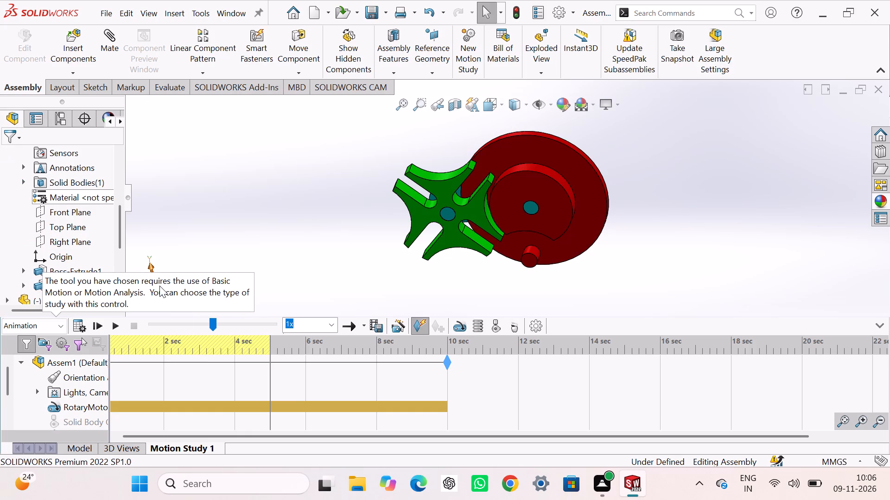
Play the motion study from the start to check the disc and wheel motion, and stop it before the end.
{"action": "left_click", "coordinate": [95, 325]}
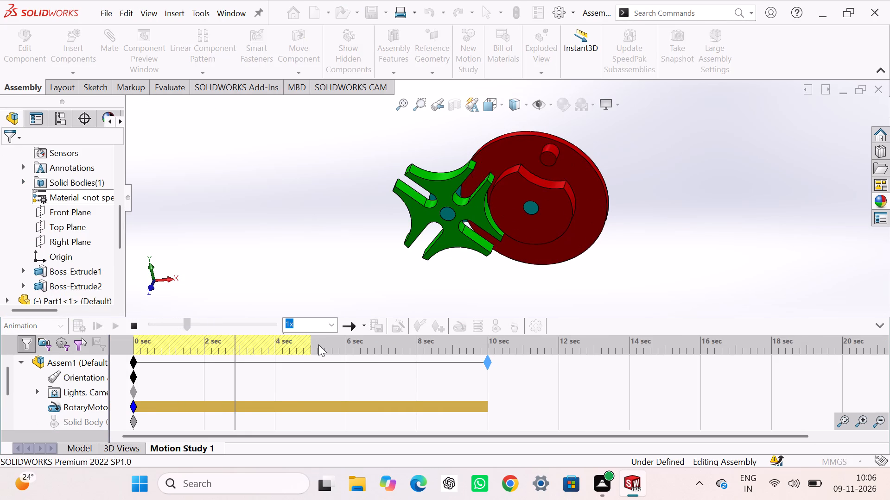
{"action": "key", "text": "ctrl+z"}
{"action": "key", "text": "ctrl+z"}
{"action": "key", "text": "ctrl+z"}
{"action": "key", "text": "ctrl+z"}
{"action": "key", "text": "ctrl+z"}
{"action": "key", "text": "ctrl+z"}
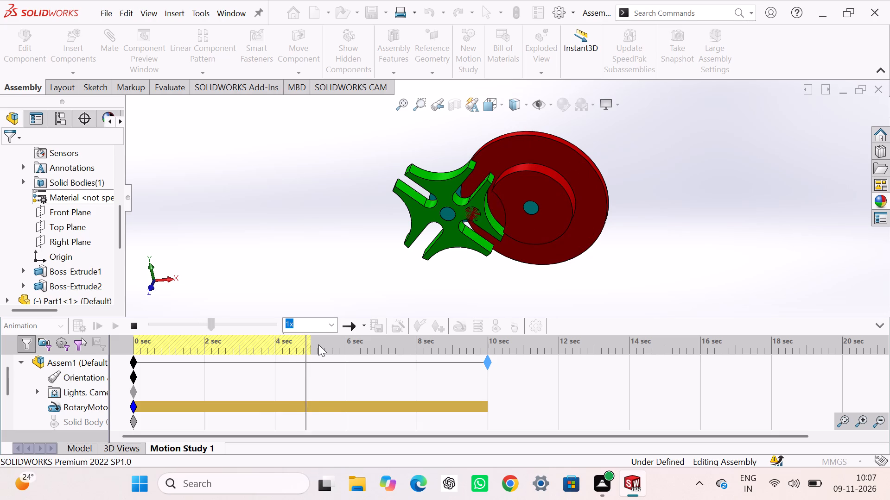
{"action": "key", "text": "ctrl+z"}
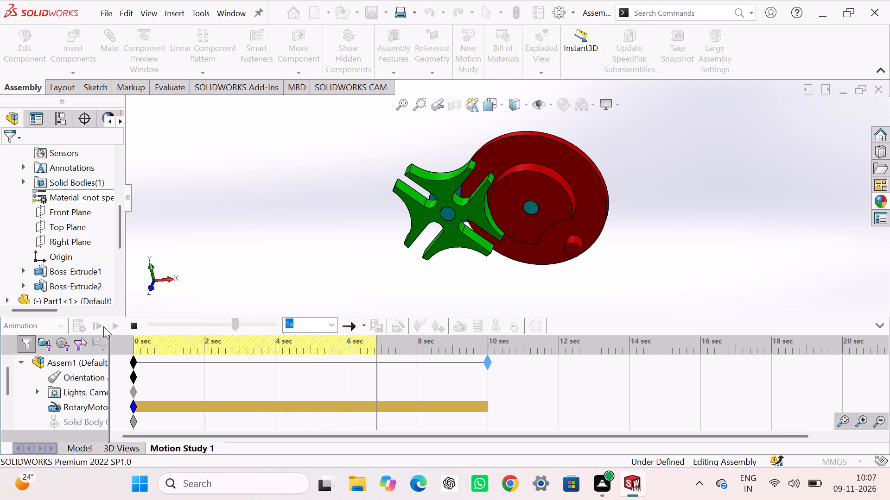
{"action": "left_click", "coordinate": [132, 326]}
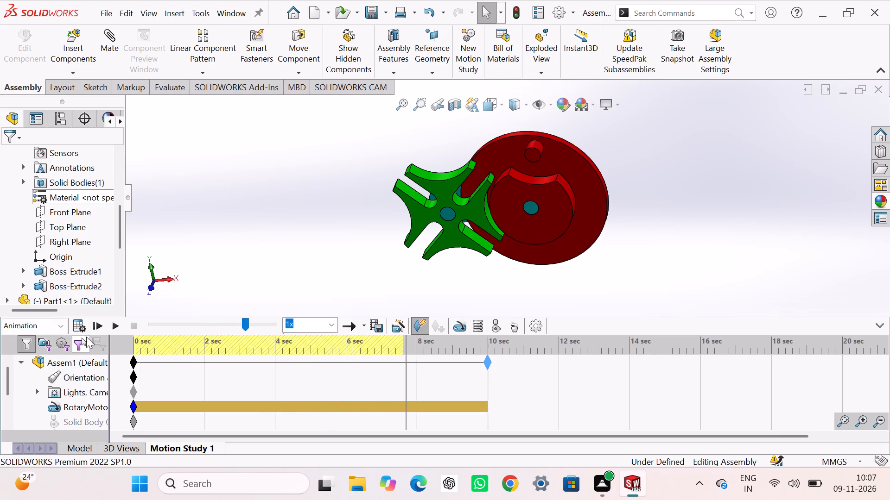
Calculate the motion study over its full 10 seconds and watch how the disc and wheel move.
{"action": "left_click", "coordinate": [77, 325]}
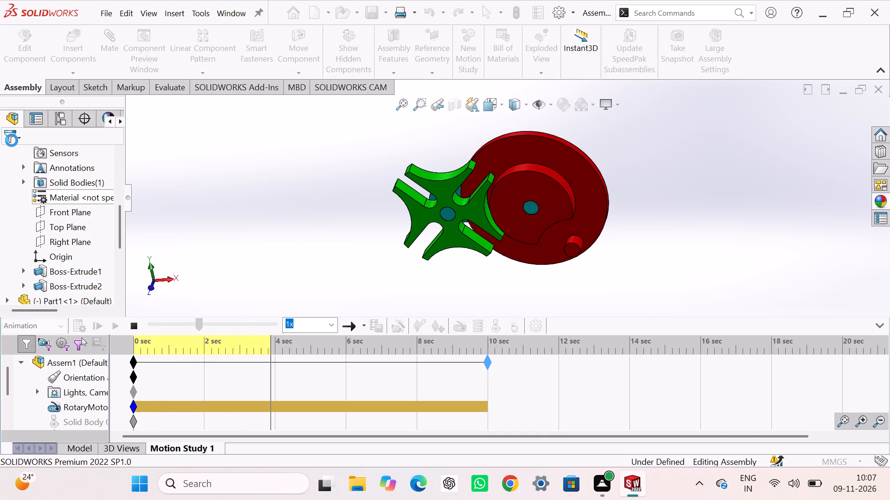
{"action": "left_click", "coordinate": [706, 193]}
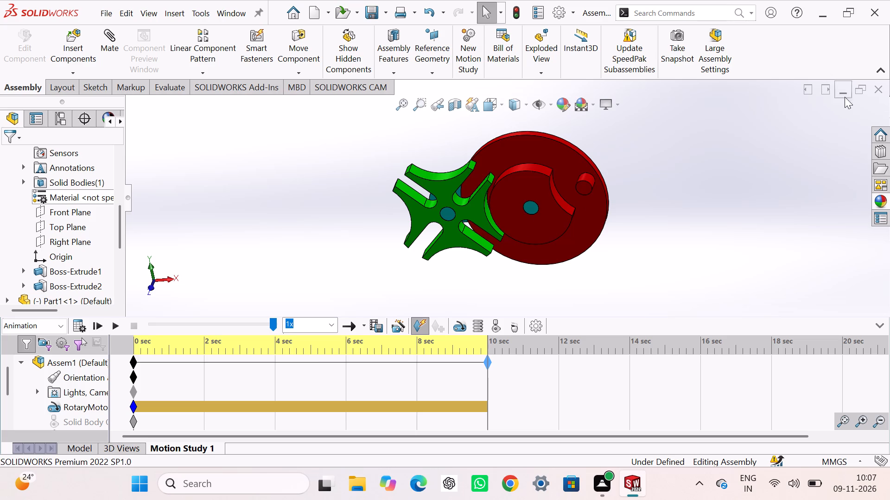
{"action": "left_click", "coordinate": [617, 253]}
Collapse the motion study timeline and return to the assembly model.
{"action": "left_click", "coordinate": [875, 325]}
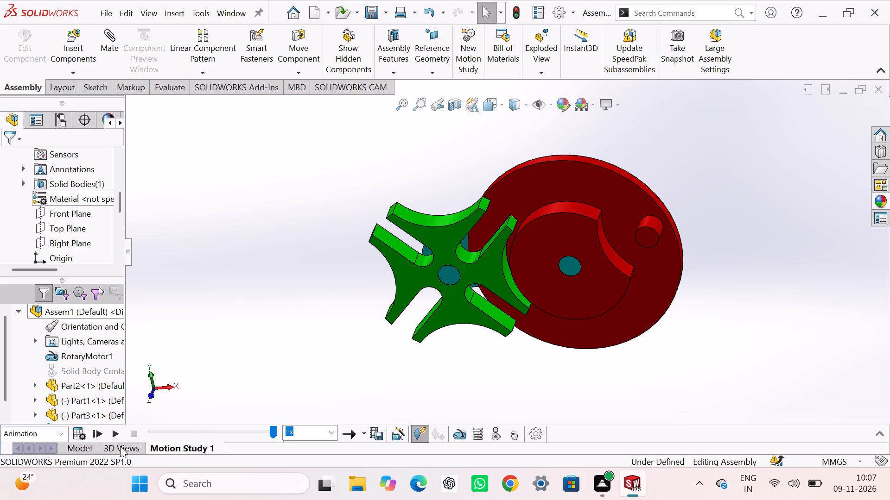
{"action": "left_click", "coordinate": [87, 444]}
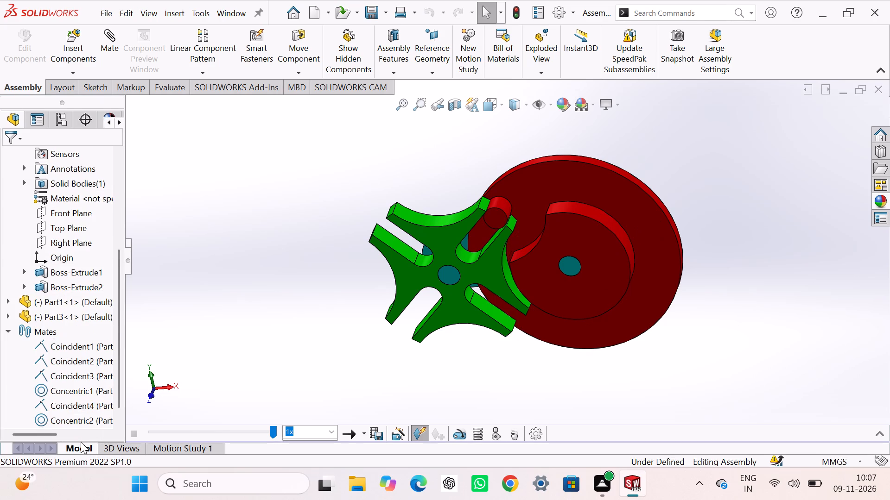
{"action": "left_click", "coordinate": [292, 305]}
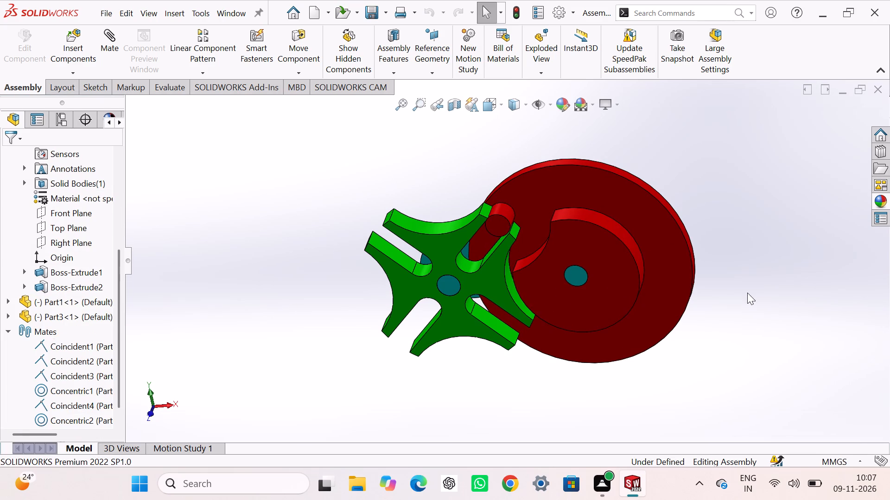
Save the assembly in the Solidworks folder under the name "geneva mechanism".
{"action": "middle_click_drag", "start_coordinate": [747, 293], "coordinate": [741, 291]}
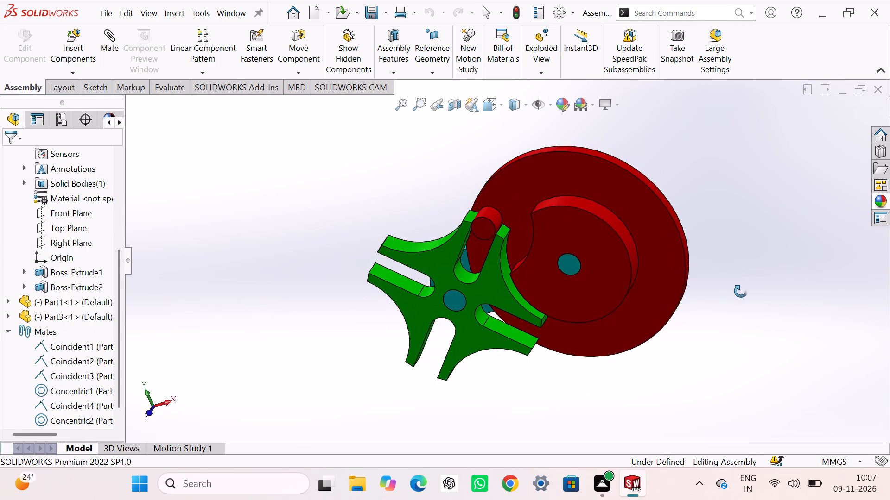
{"action": "middle_click_drag", "start_coordinate": [741, 291], "coordinate": [720, 294]}
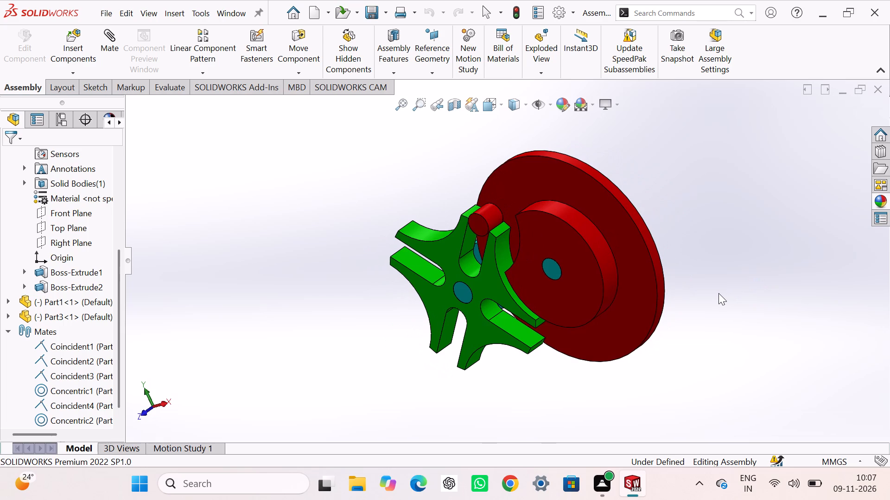
{"action": "key", "text": "ctrl+s"}
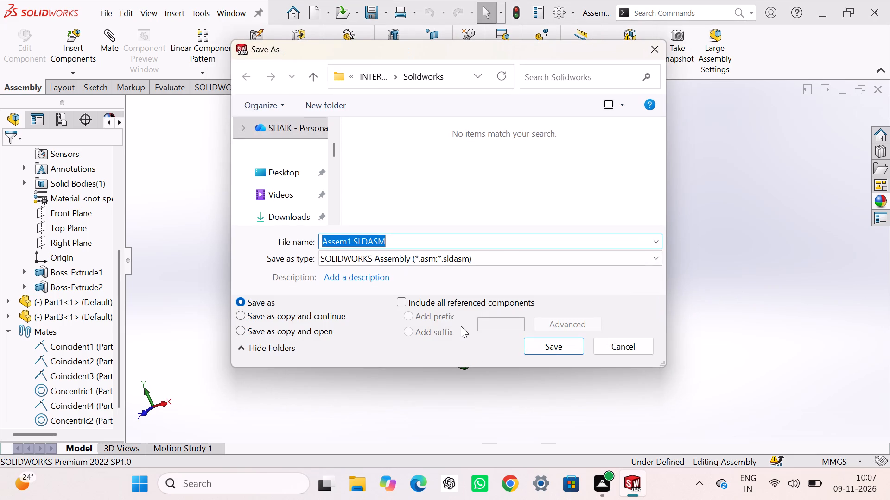
{"action": "type", "text": "geneva"}
{"action": "key", "text": "space"}
{"action": "type", "text": "mechabism"}
{"action": "key", "text": "BackSpace"}
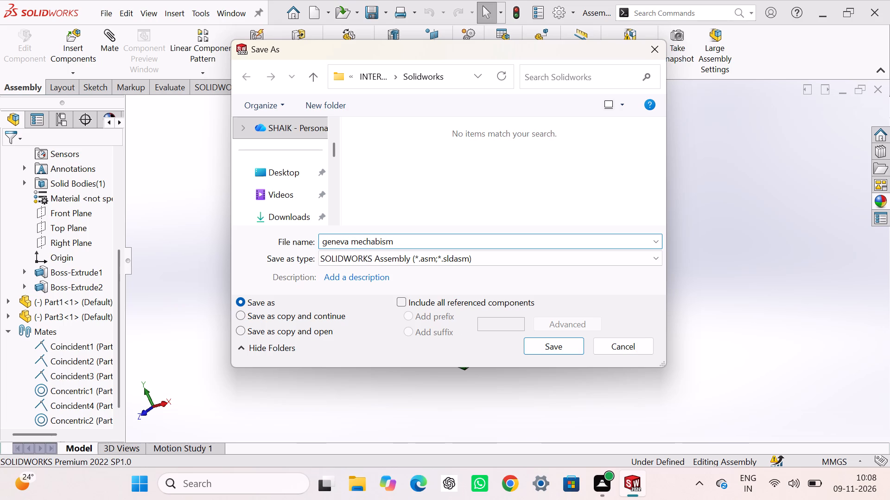
{"action": "key", "text": "BackSpace"}
{"action": "key", "text": "BackSpace"}
{"action": "key", "text": "BackSpace"}
{"action": "type", "text": "nism"}
{"action": "key", "text": "Return"}
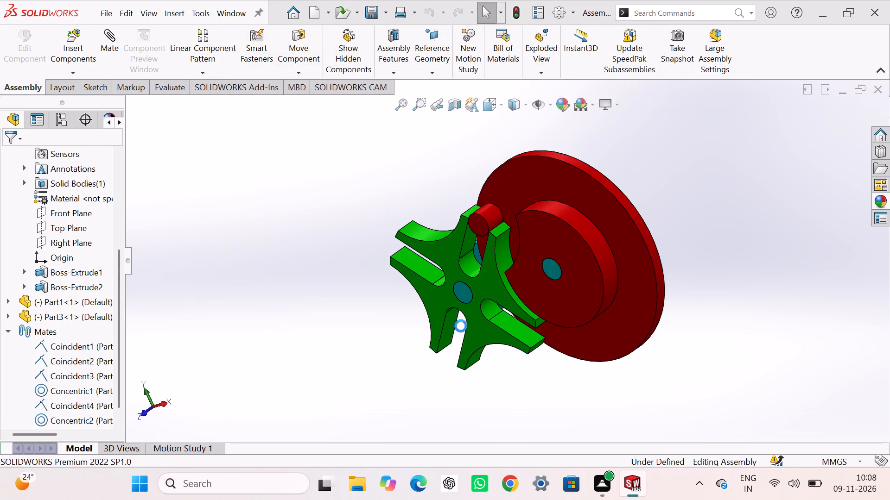
Create a new drawing document on the standard A0 (ISO) sheet with the sheet format displayed.
{"action": "left_click", "coordinate": [308, 225]}
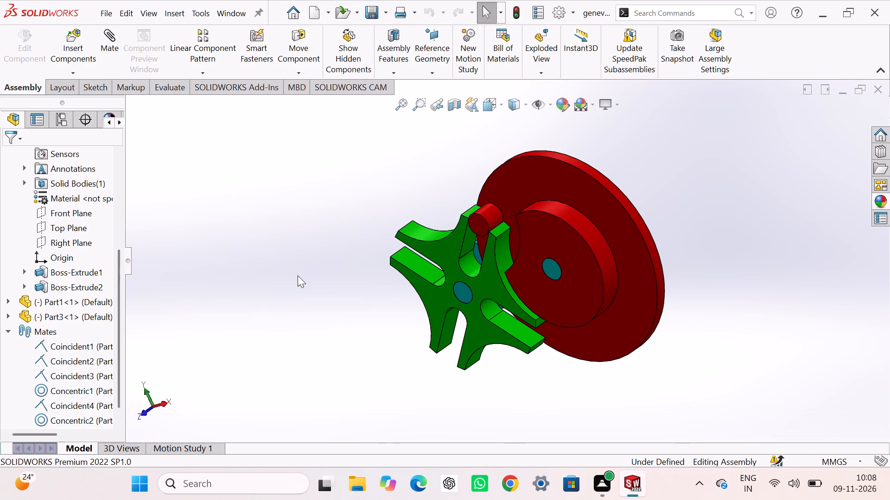
{"action": "middle_click_drag", "start_coordinate": [288, 282], "coordinate": [296, 276]}
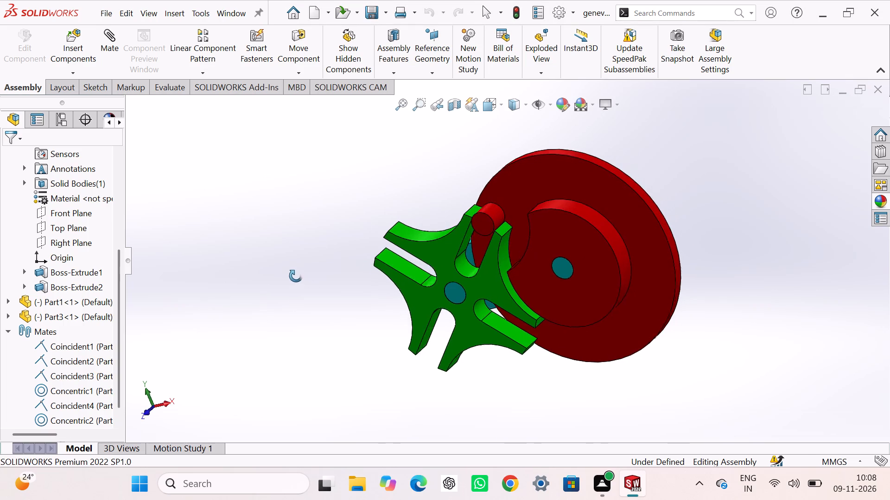
{"action": "middle_click_drag", "start_coordinate": [296, 276], "coordinate": [286, 269]}
{"action": "key", "text": "ctrl+n"}
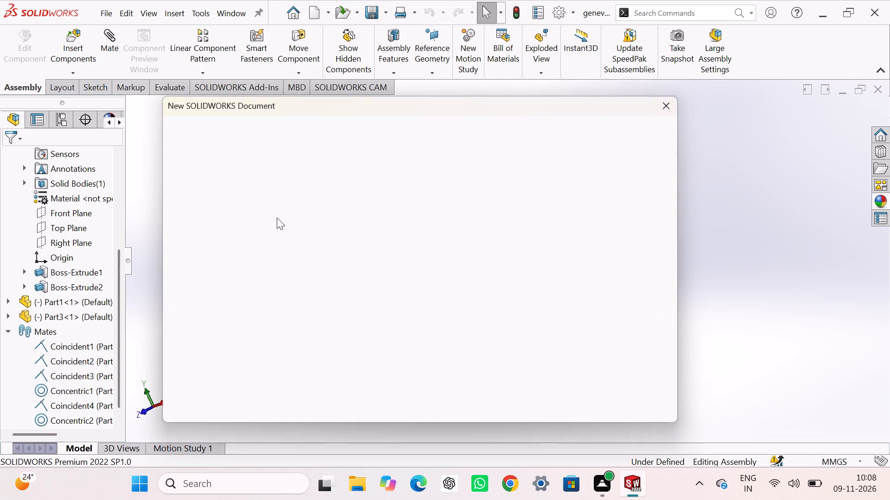
{"action": "left_click", "coordinate": [580, 243]}
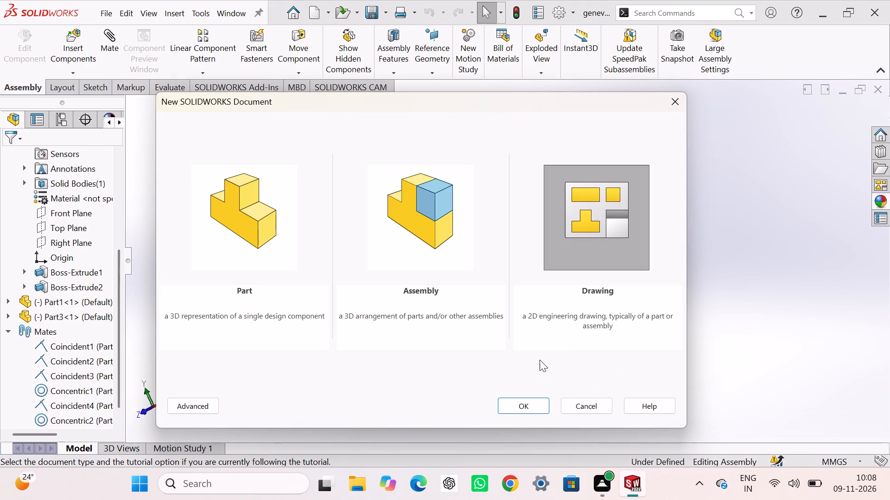
{"action": "left_click", "coordinate": [518, 407]}
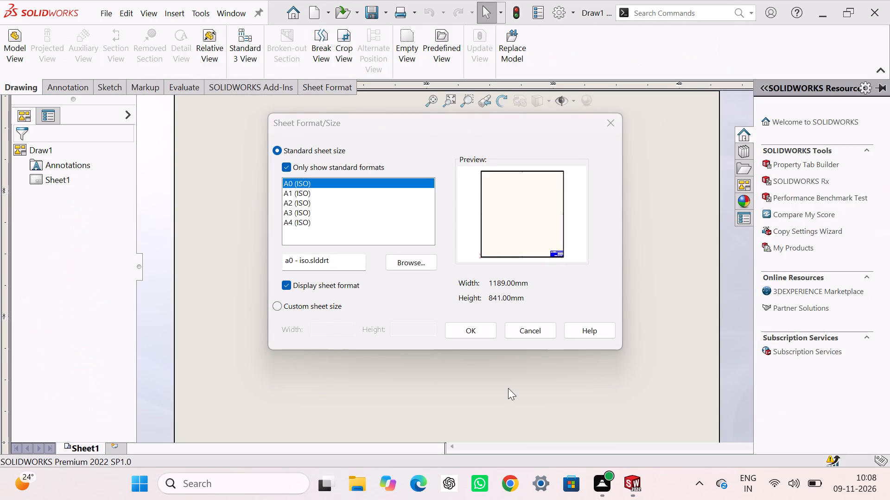
{"action": "left_click", "coordinate": [480, 331]}
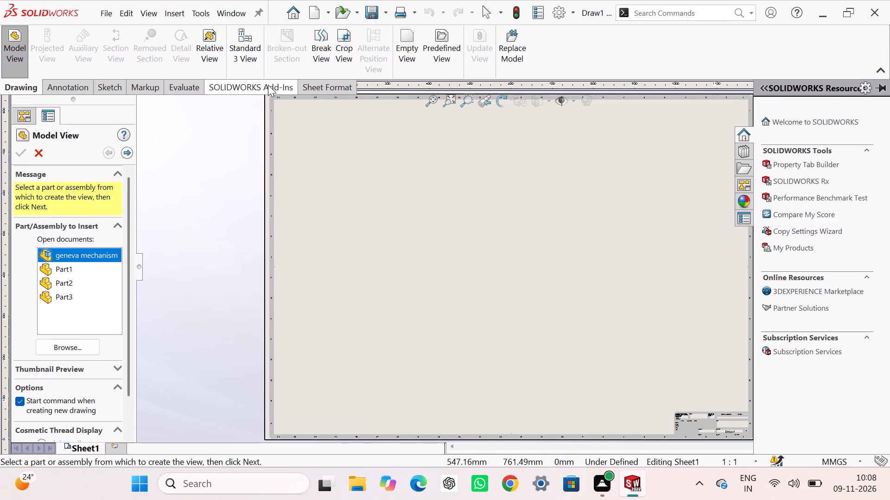
{"action": "left_click", "coordinate": [212, 235]}
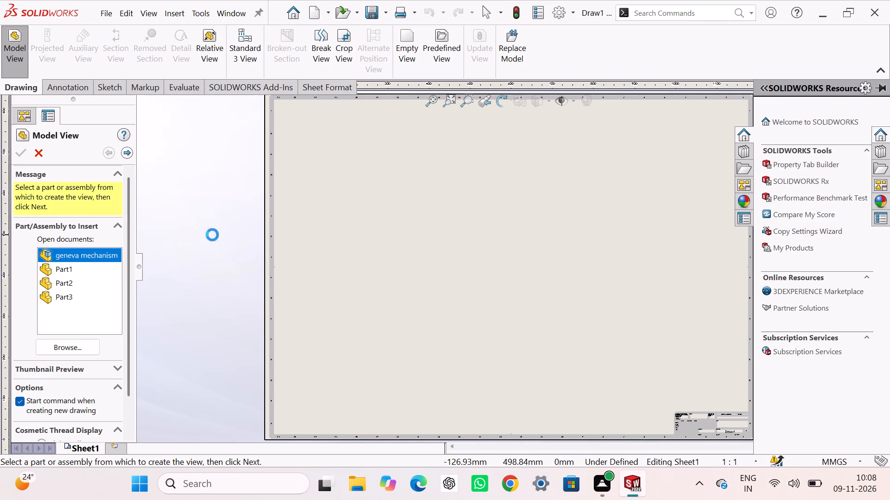
{"action": "left_click", "coordinate": [555, 166]}
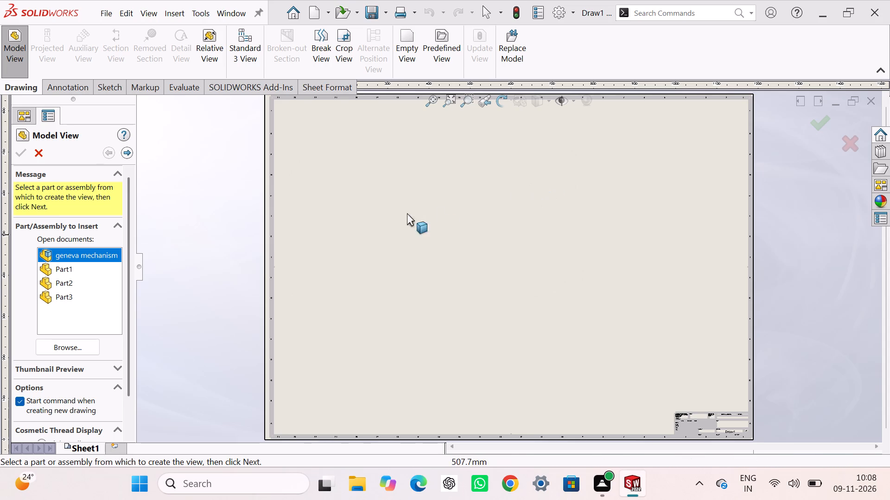
{"action": "left_click", "coordinate": [175, 271]}
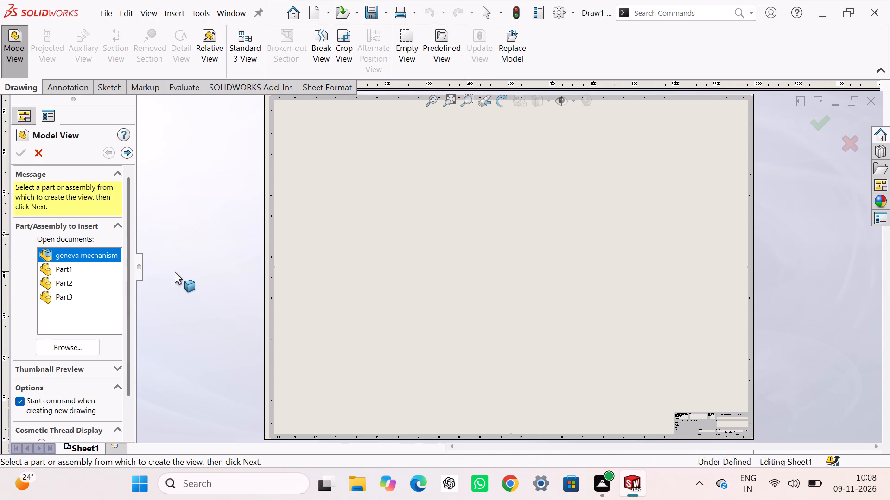
{"action": "left_click", "coordinate": [555, 172]}
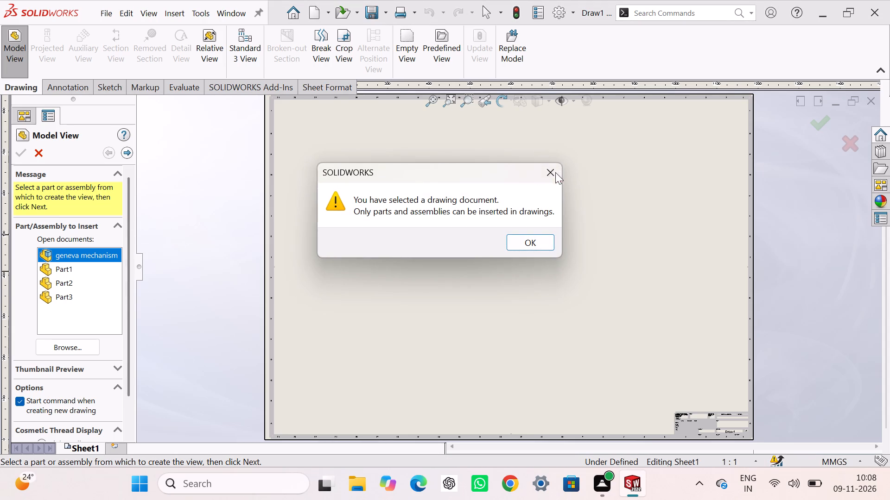
Insert a front view of Part1, the red disc, in the upper-left area of the drawing sheet.
{"action": "left_click", "coordinate": [72, 270]}
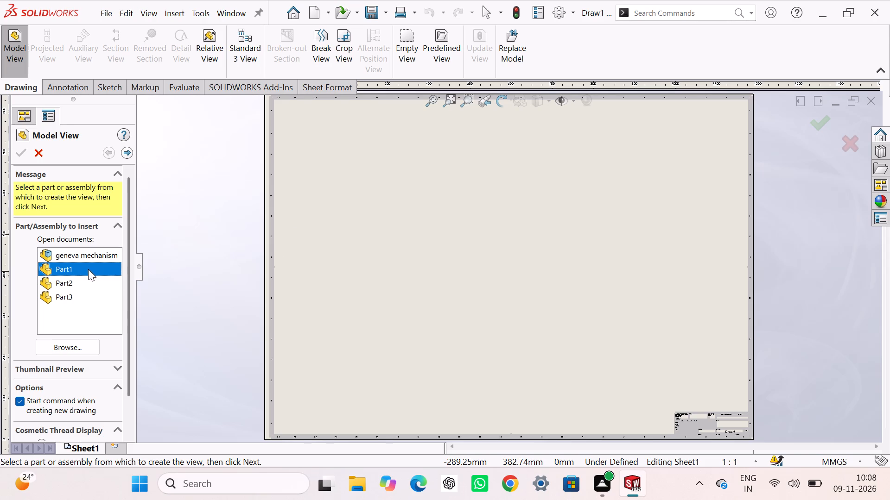
{"action": "double_click", "coordinate": [88, 269]}
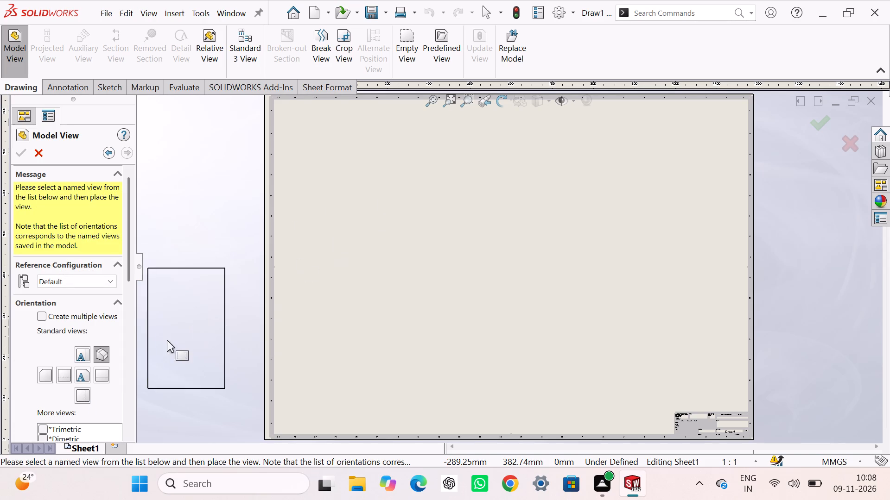
{"action": "left_click", "coordinate": [84, 380]}
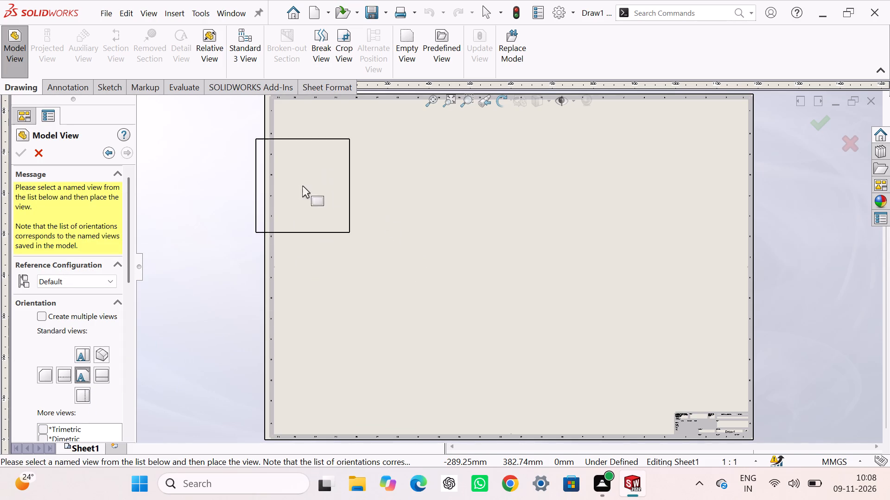
{"action": "scroll", "coordinate": [330, 185], "scroll_direction": "up", "scroll_amount": 2}
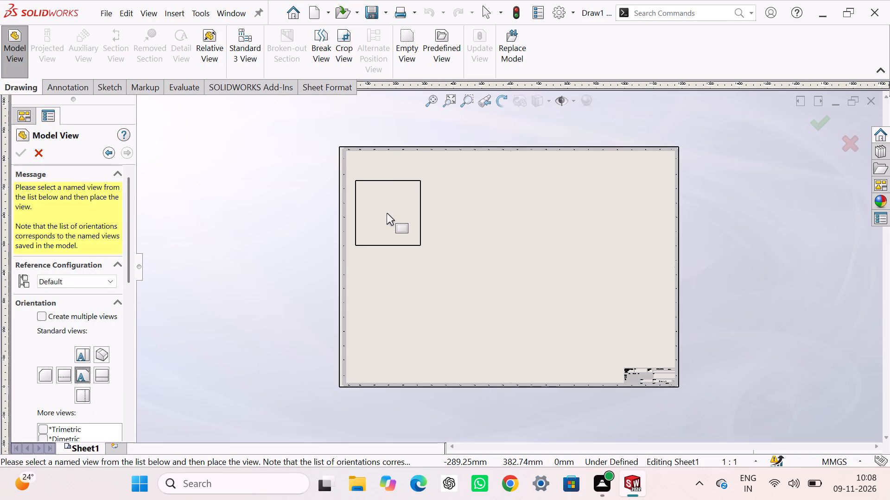
{"action": "left_click", "coordinate": [383, 238]}
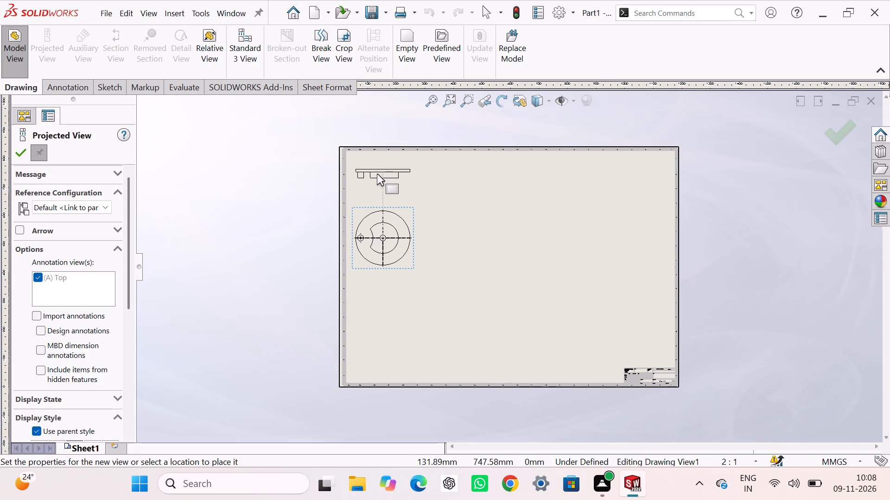
Project an edge view above the disc's front view and a shaded isometric view diagonally beside it.
{"action": "left_click", "coordinate": [377, 173]}
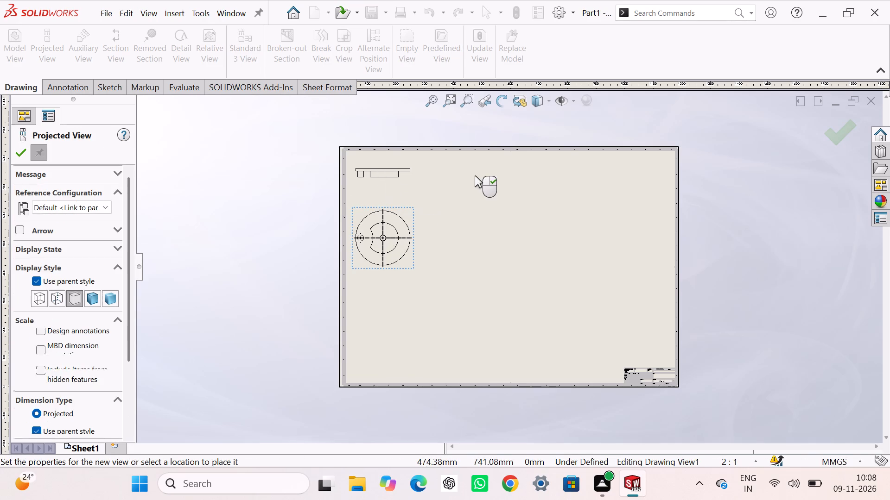
{"action": "left_click", "coordinate": [112, 300]}
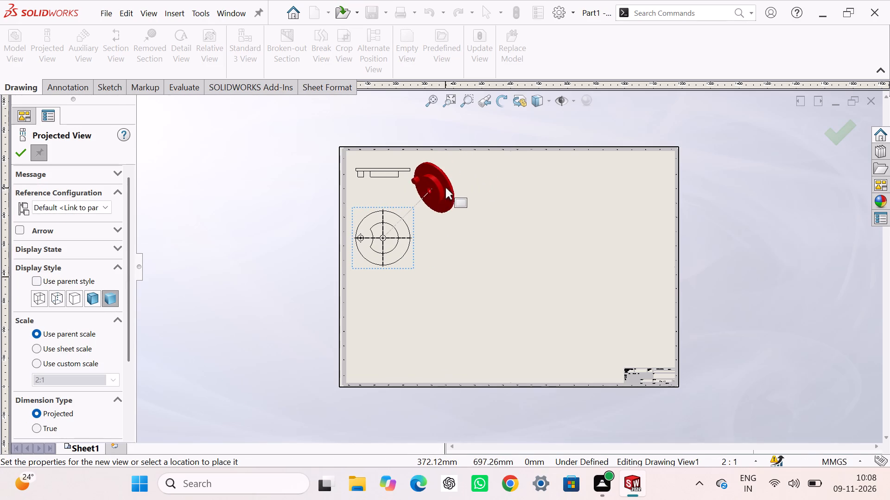
{"action": "left_click", "coordinate": [445, 193], "text": "ctrl"}
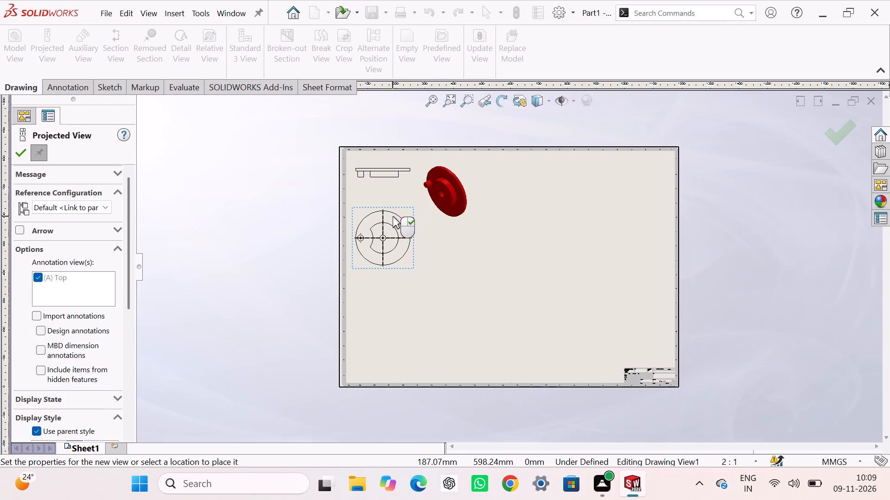
{"action": "key", "text": "Escape"}
{"action": "key", "text": "Escape"}
Move the disc's front view up, closer to the projected view above it.
{"action": "left_click_drag", "start_coordinate": [394, 205], "coordinate": [394, 205]}
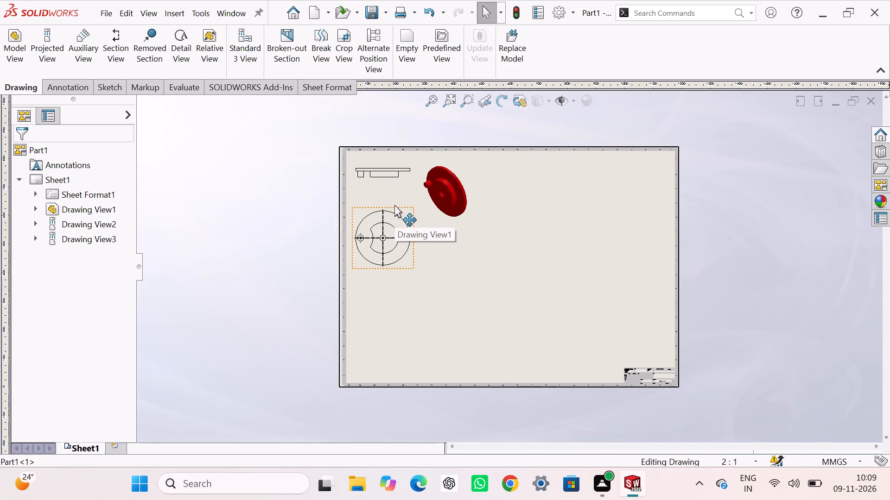
{"action": "left_click_drag", "start_coordinate": [394, 205], "coordinate": [394, 182]}
{"action": "key", "text": "Escape"}
Dimension the diameters of the disc's outer circle and the off-centre pin circle in the front view.
{"action": "scroll", "coordinate": [429, 236], "scroll_direction": "down", "scroll_amount": 5}
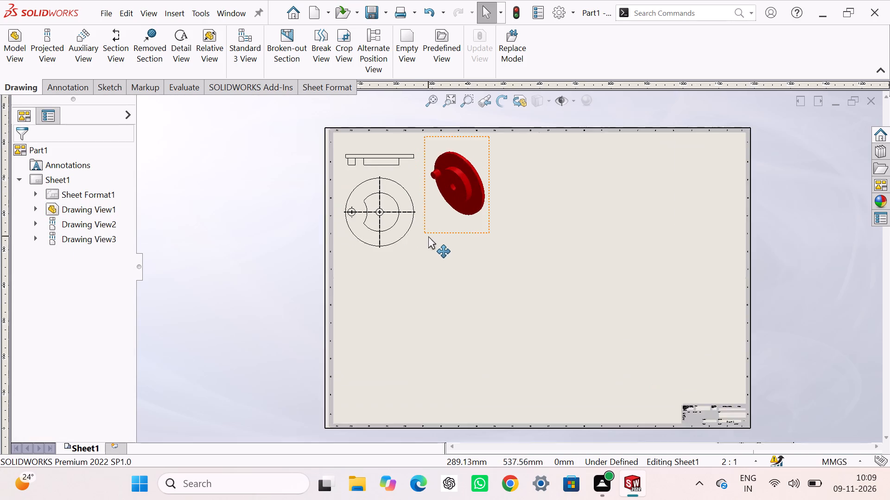
{"action": "scroll", "coordinate": [428, 236], "scroll_direction": "down", "scroll_amount": 4}
{"action": "right_click_drag", "start_coordinate": [211, 305], "coordinate": [213, 215]}
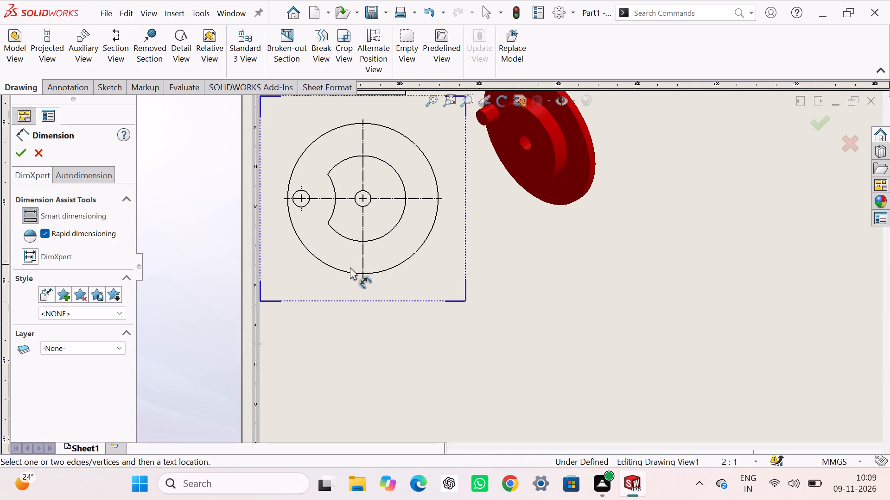
{"action": "left_click", "coordinate": [344, 271]}
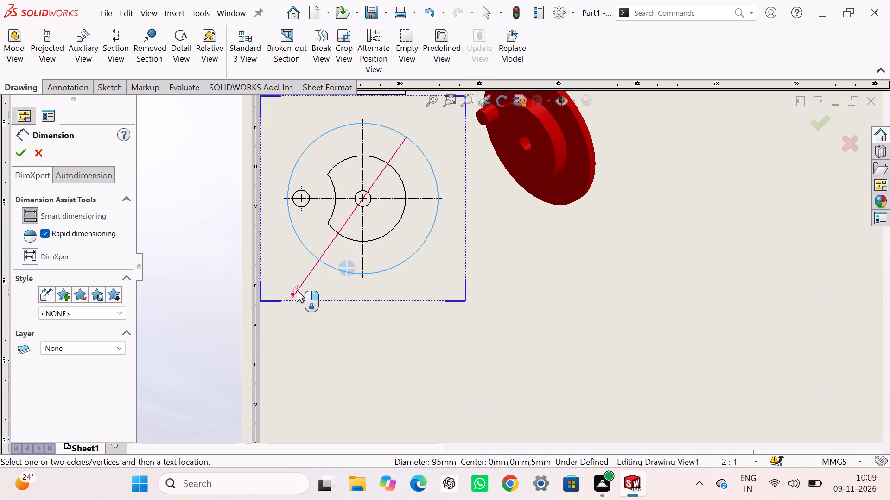
{"action": "left_click", "coordinate": [297, 287]}
{"action": "scroll", "coordinate": [297, 270], "scroll_direction": "down", "scroll_amount": 5}
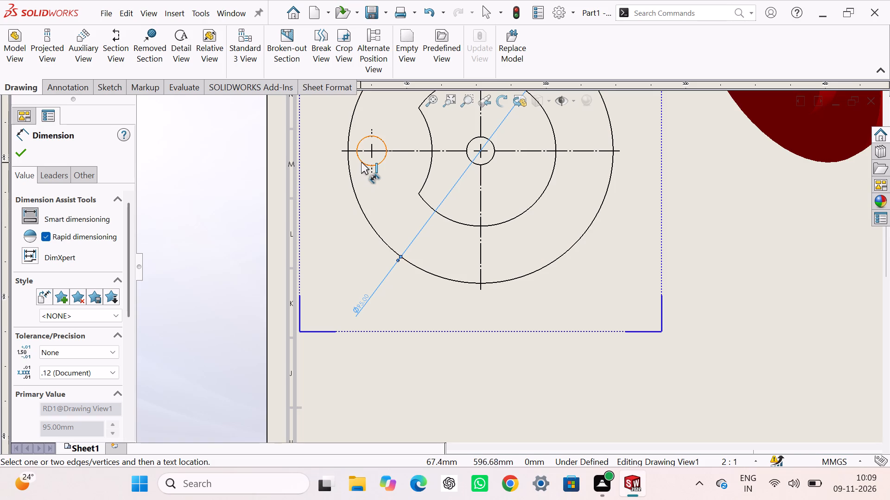
{"action": "left_click", "coordinate": [362, 161]}
{"action": "left_click", "coordinate": [329, 216]}
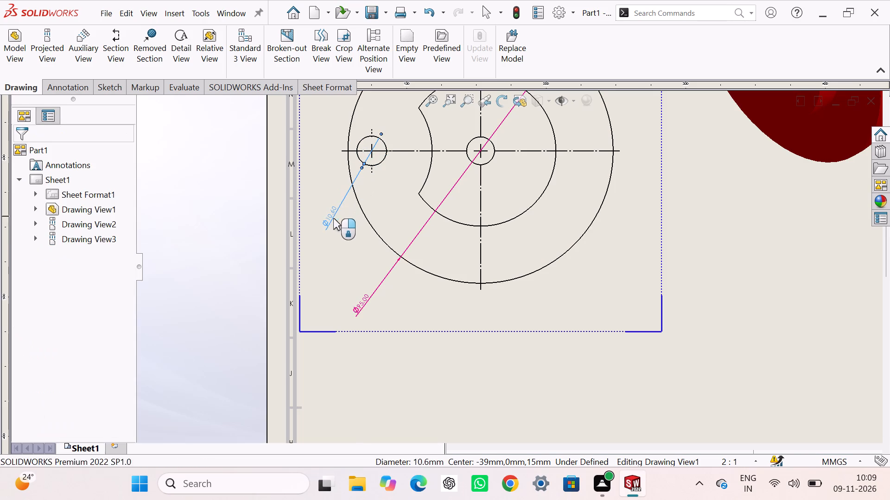
Dimension the central hole's diameter, the raised hub's outer radius and the hub's concave cutout radius in the disc's front view.
{"action": "left_click", "coordinate": [487, 162]}
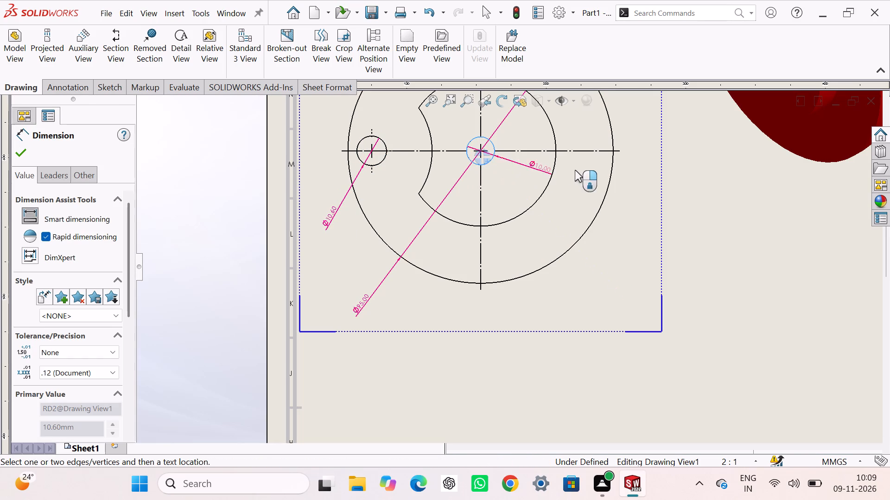
{"action": "left_click", "coordinate": [627, 206]}
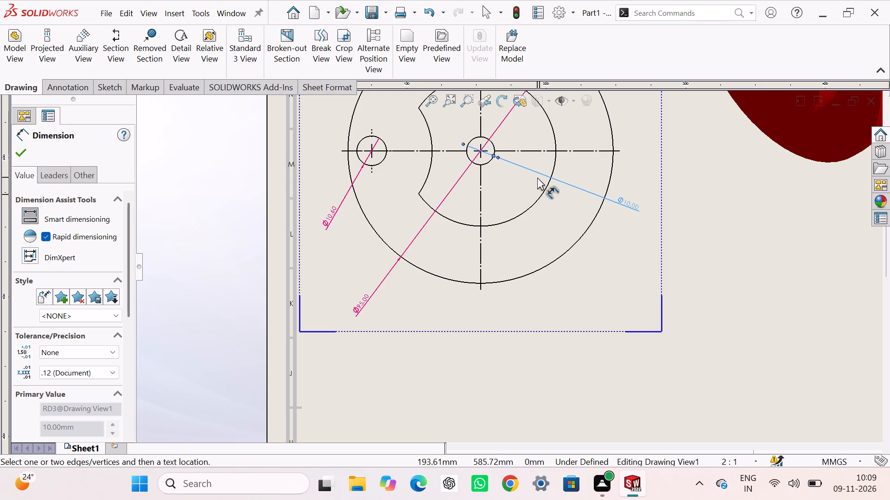
{"action": "left_click", "coordinate": [525, 213]}
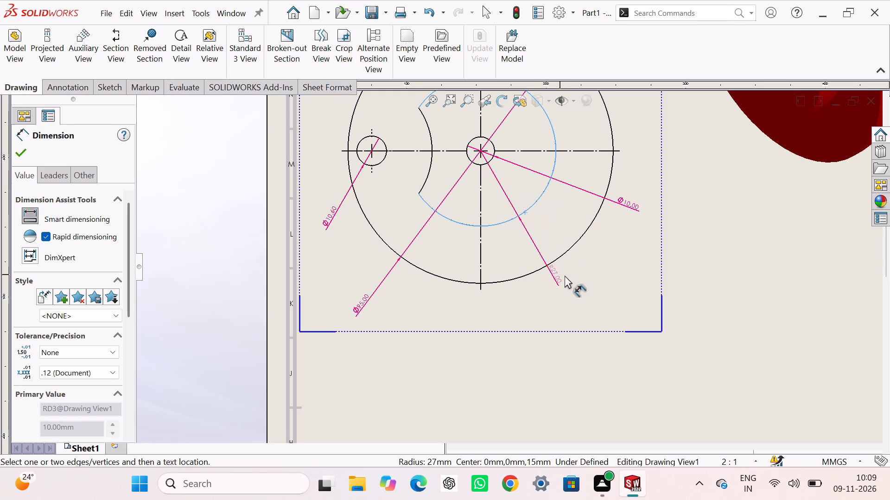
{"action": "left_click", "coordinate": [574, 277]}
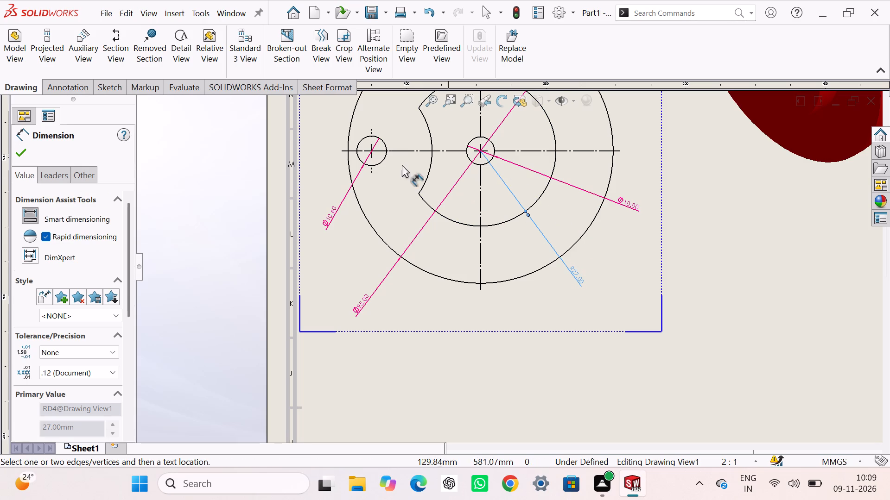
{"action": "left_click", "coordinate": [430, 169]}
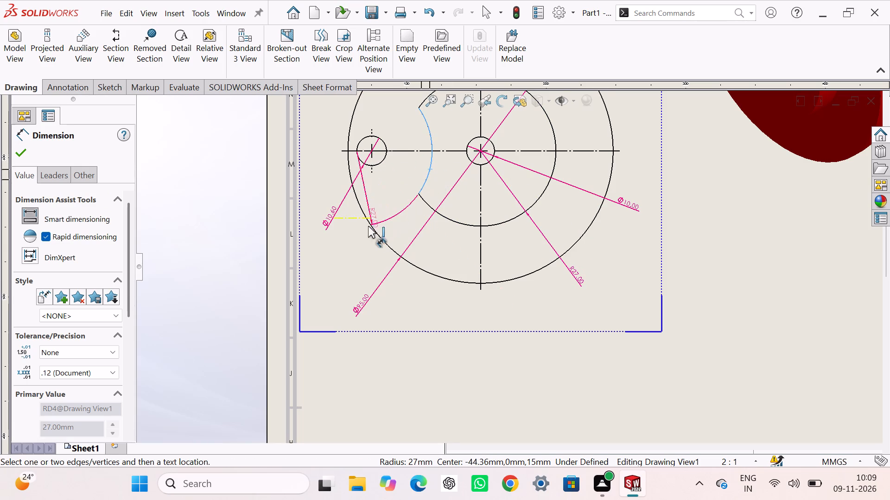
{"action": "left_click", "coordinate": [347, 244]}
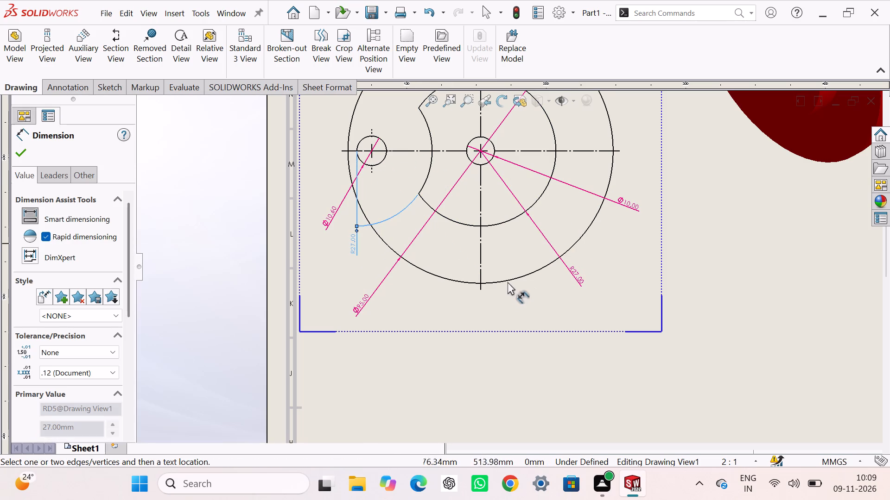
Dimension the overall height and the disc plate's thickness in the disc's edge view, and finish dimensioning.
{"action": "scroll", "coordinate": [539, 302], "scroll_direction": "up", "scroll_amount": 7}
{"action": "scroll", "coordinate": [500, 176], "scroll_direction": "down", "scroll_amount": 7}
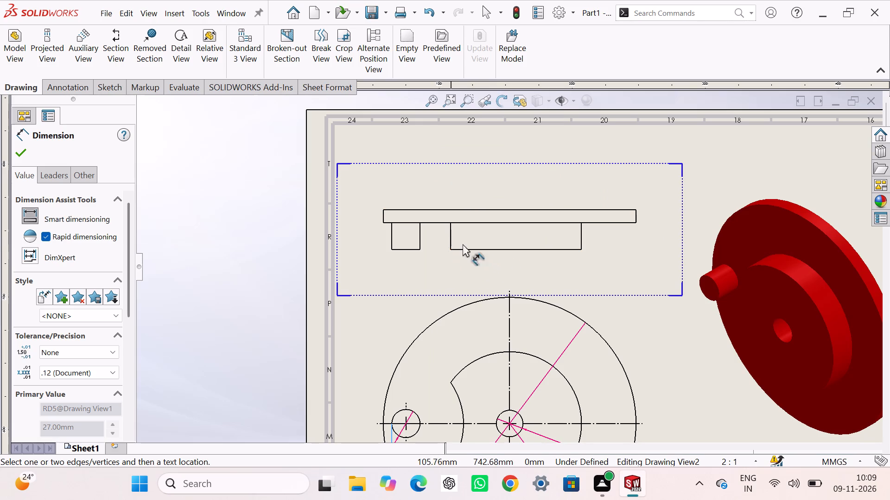
{"action": "left_click", "coordinate": [490, 250]}
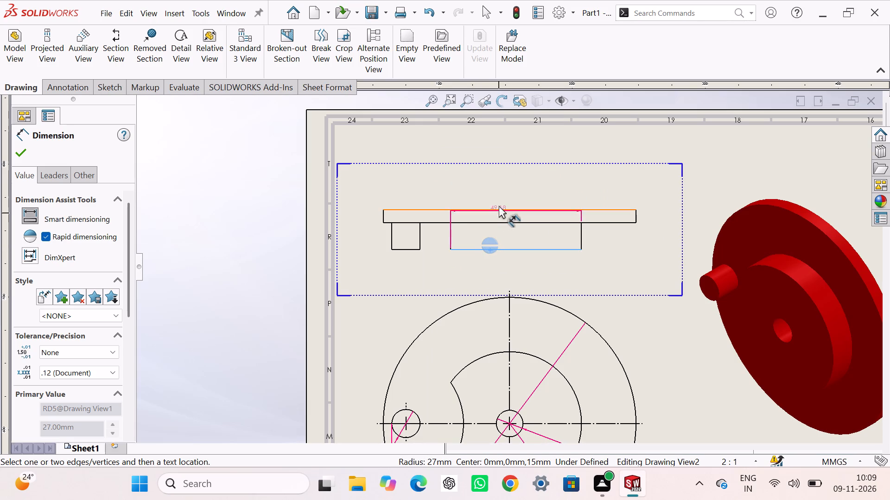
{"action": "left_click", "coordinate": [500, 209]}
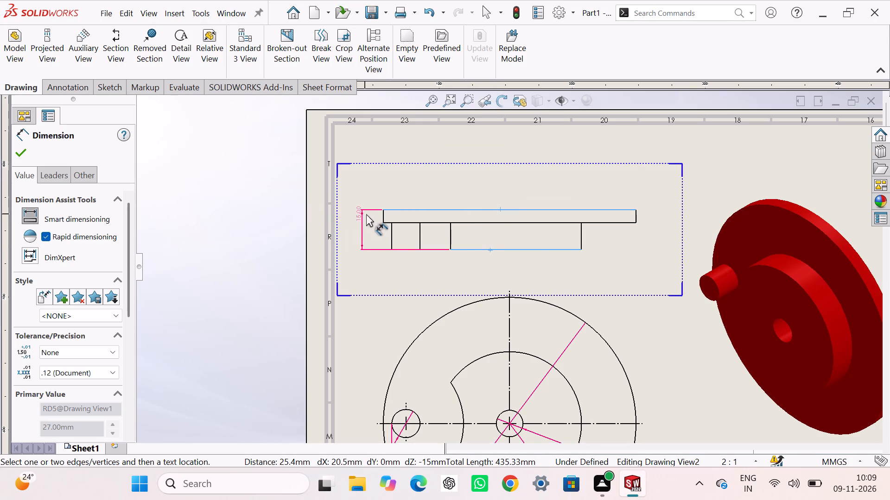
{"action": "left_click", "coordinate": [364, 214]}
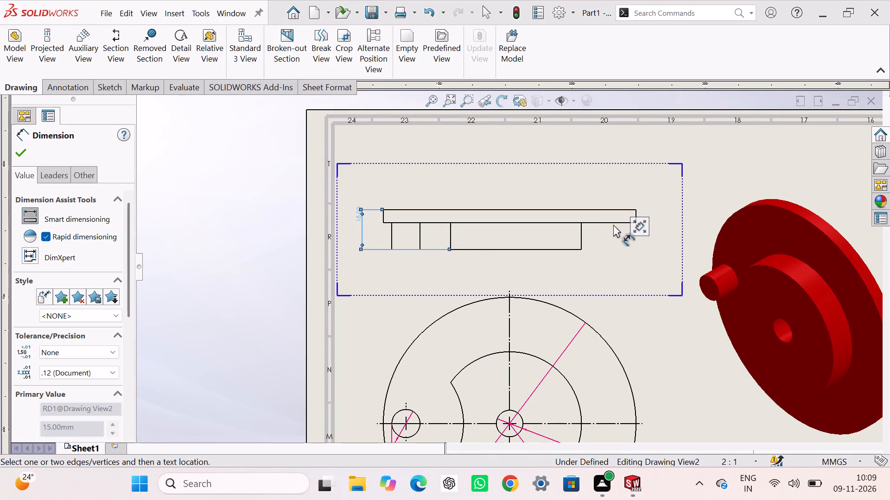
{"action": "left_click", "coordinate": [613, 223]}
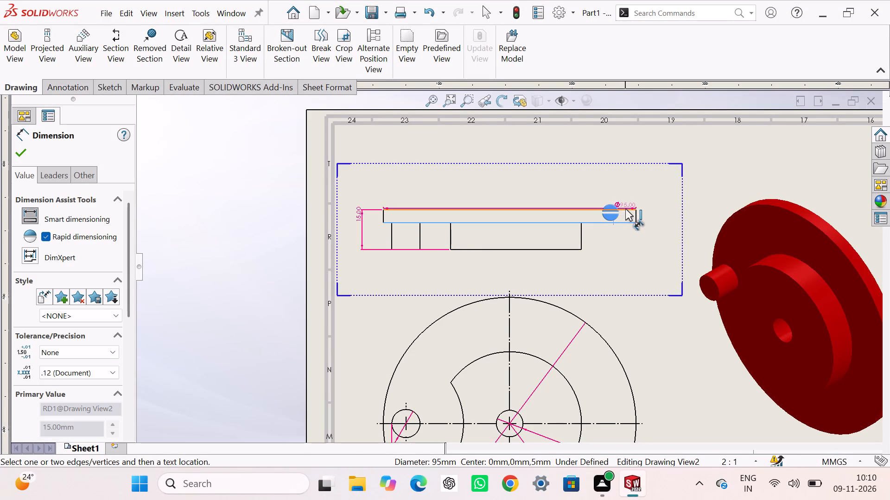
{"action": "left_click", "coordinate": [625, 209]}
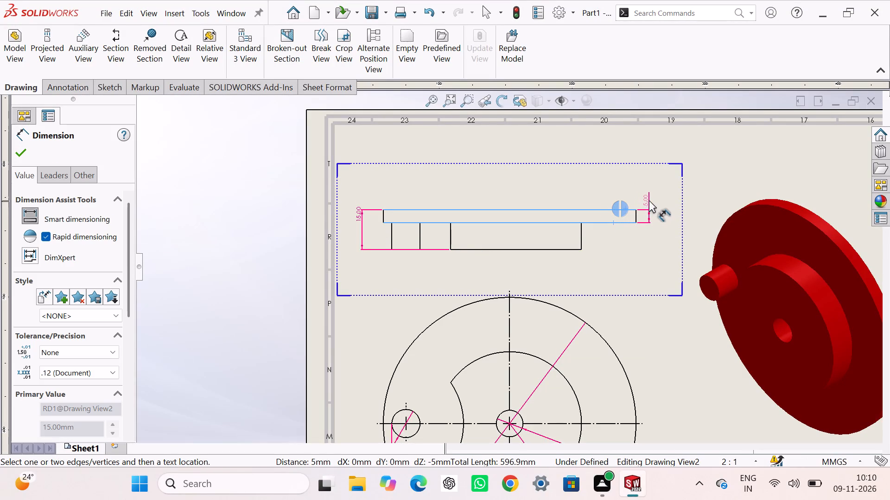
{"action": "left_click", "coordinate": [649, 200]}
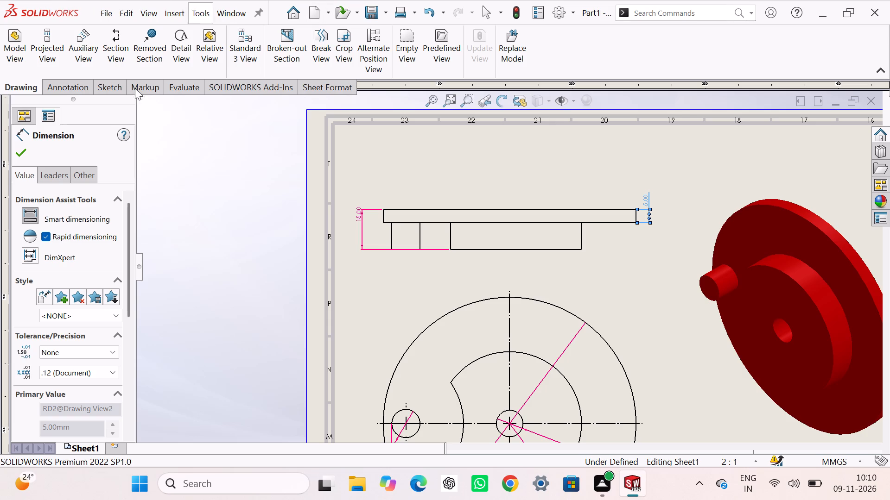
{"action": "scroll", "coordinate": [439, 237], "scroll_direction": "down", "scroll_amount": 1}
{"action": "scroll", "coordinate": [435, 232], "scroll_direction": "up", "scroll_amount": 9}
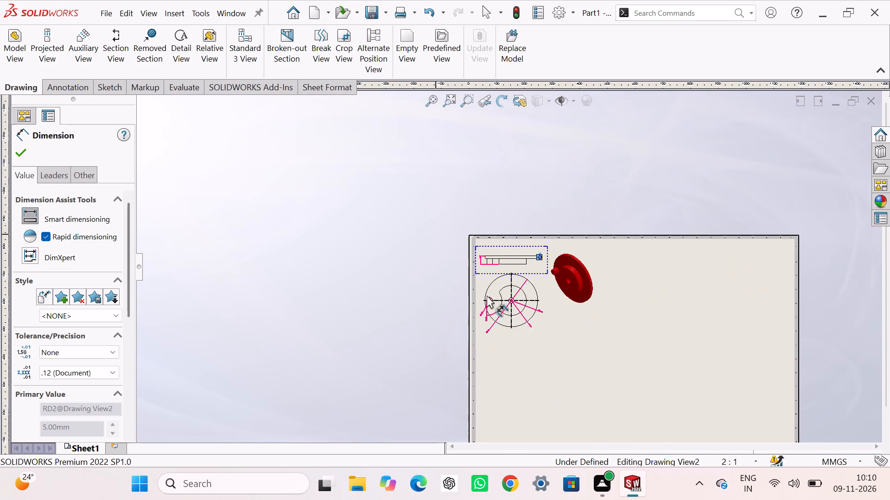
{"action": "scroll", "coordinate": [520, 312], "scroll_direction": "down", "scroll_amount": 5}
{"action": "right_click", "coordinate": [343, 264]}
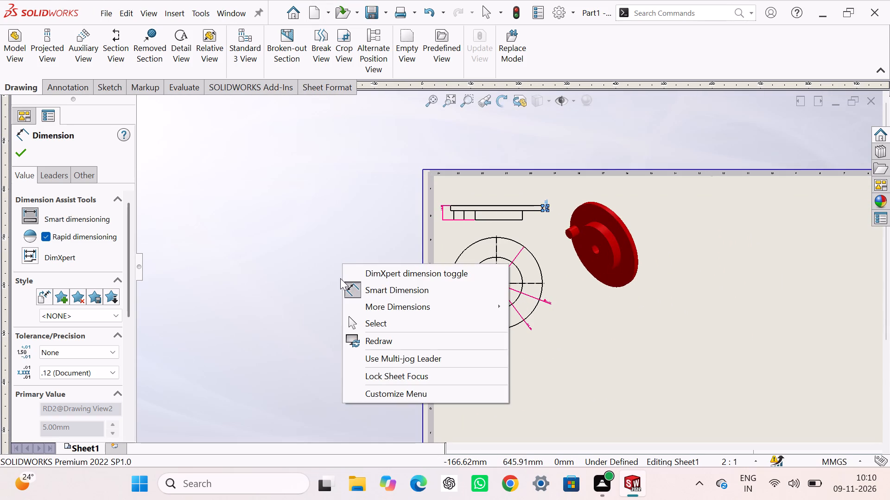
{"action": "left_click", "coordinate": [380, 325]}
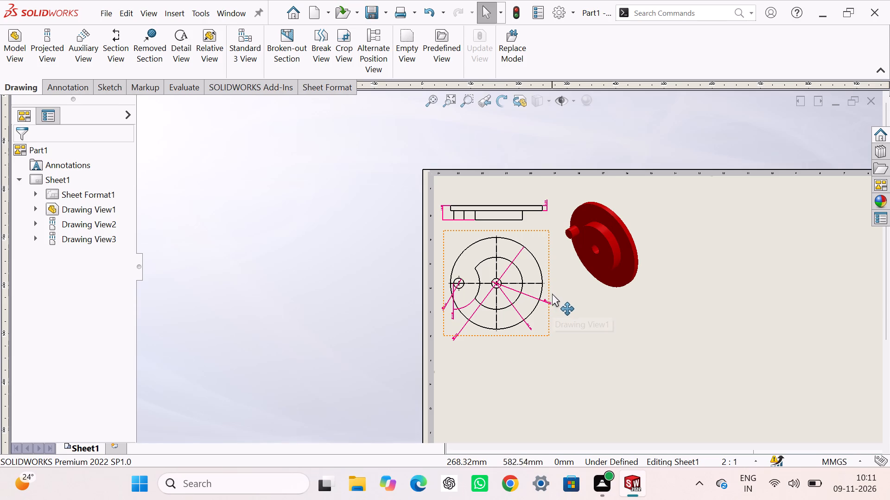
Insert a front view of Part2, the two-pin plate, in the lower-left area of the drawing sheet.
{"action": "scroll", "coordinate": [552, 293], "scroll_direction": "up", "scroll_amount": 1}
{"action": "scroll", "coordinate": [549, 282], "scroll_direction": "down", "scroll_amount": 1}
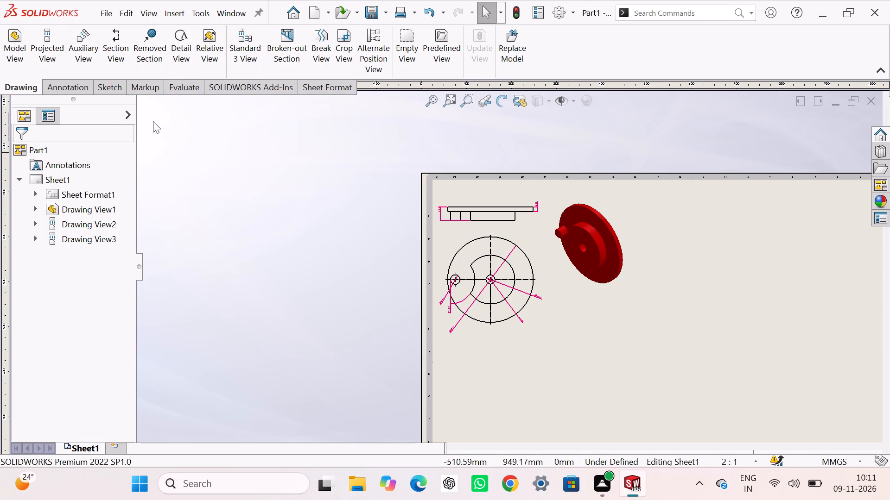
{"action": "left_click", "coordinate": [17, 53]}
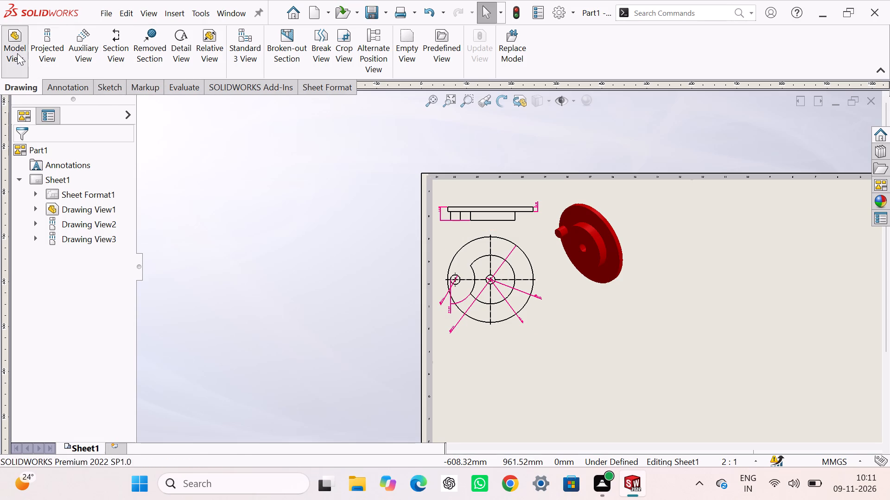
{"action": "left_click", "coordinate": [64, 277]}
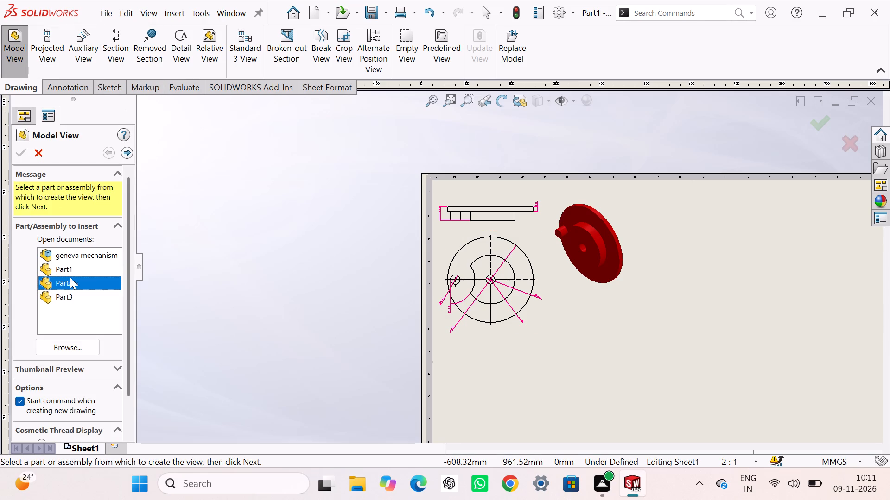
{"action": "double_click", "coordinate": [111, 282]}
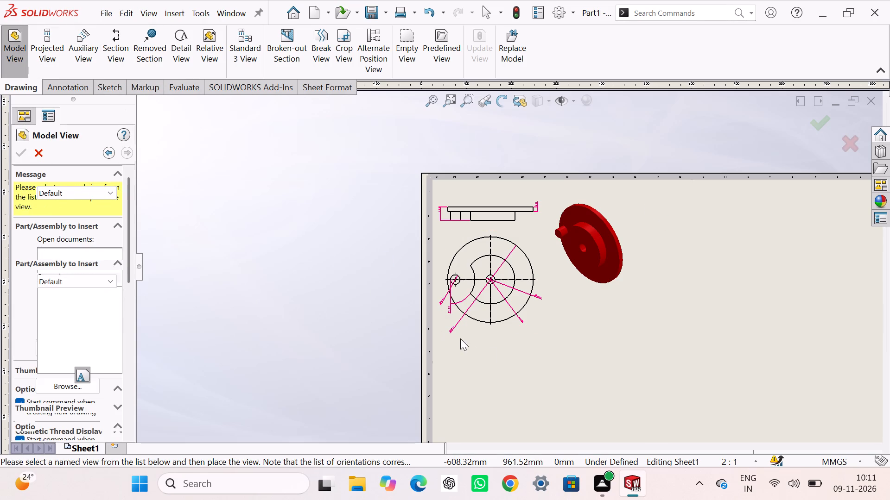
{"action": "scroll", "coordinate": [499, 353], "scroll_direction": "up", "scroll_amount": 4}
{"action": "scroll", "coordinate": [553, 356], "scroll_direction": "down", "scroll_amount": 2}
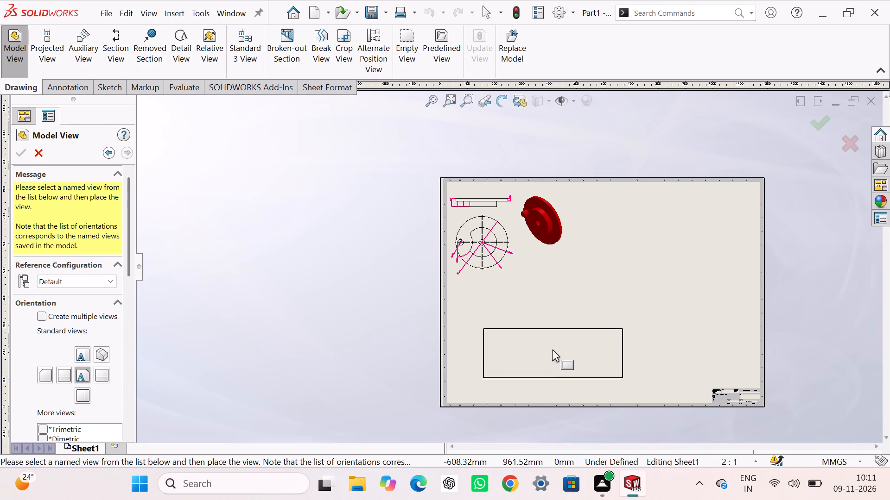
{"action": "scroll", "coordinate": [552, 346], "scroll_direction": "down", "scroll_amount": 2}
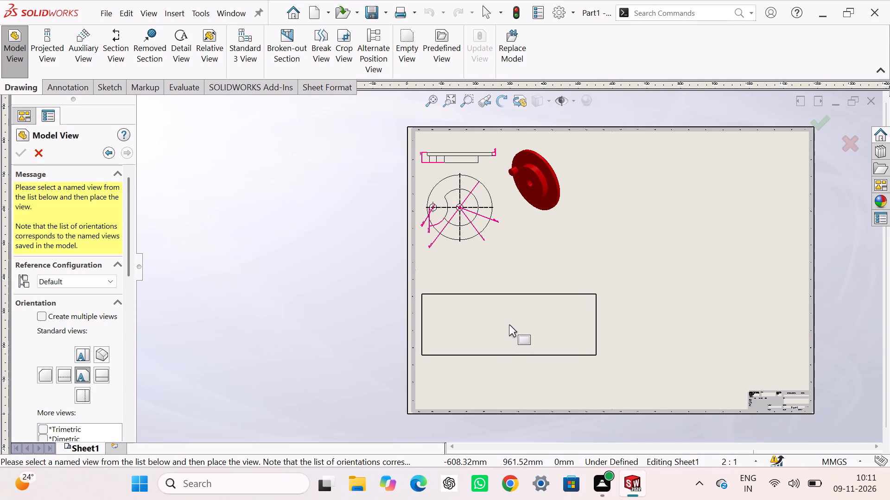
{"action": "left_click", "coordinate": [506, 348]}
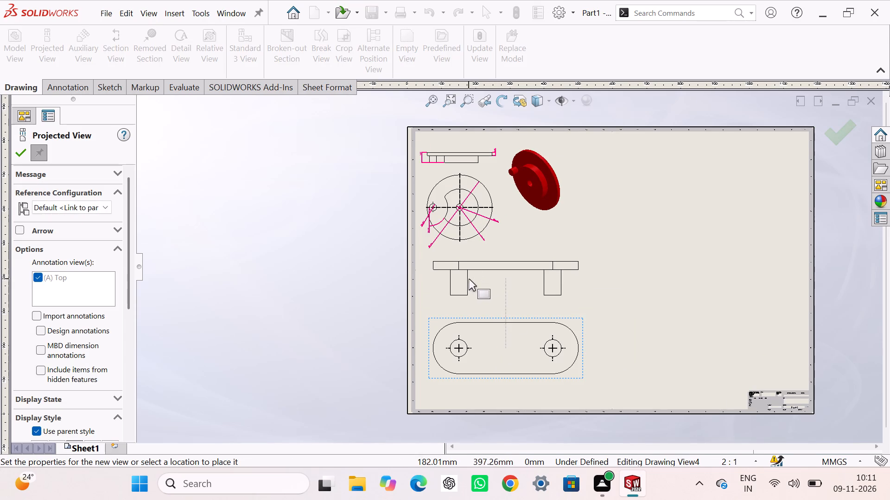
Project an edge view above the two-pin plate's front view and a shaded isometric view beside it.
{"action": "left_click", "coordinate": [466, 280]}
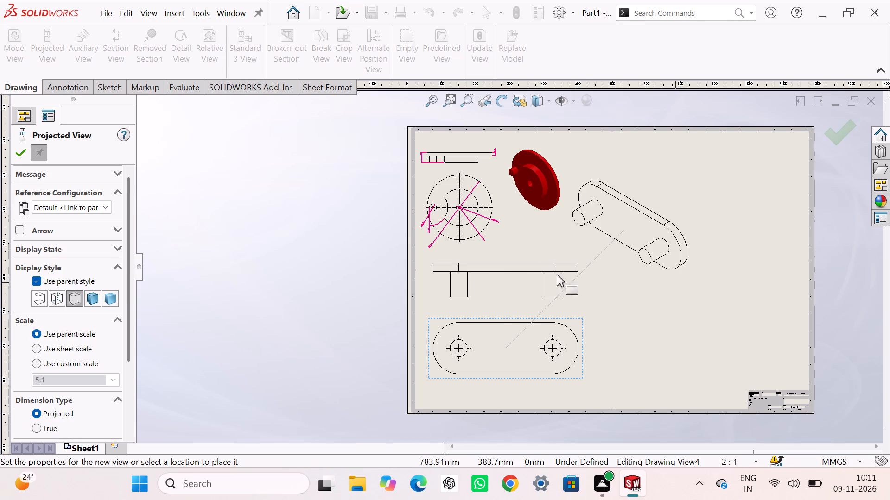
{"action": "left_click", "coordinate": [109, 300]}
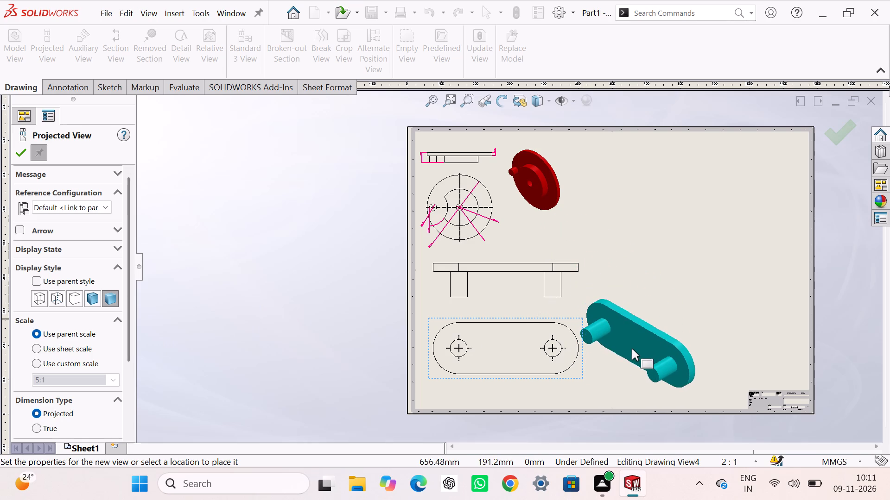
{"action": "left_click", "coordinate": [632, 349], "text": "ctrl"}
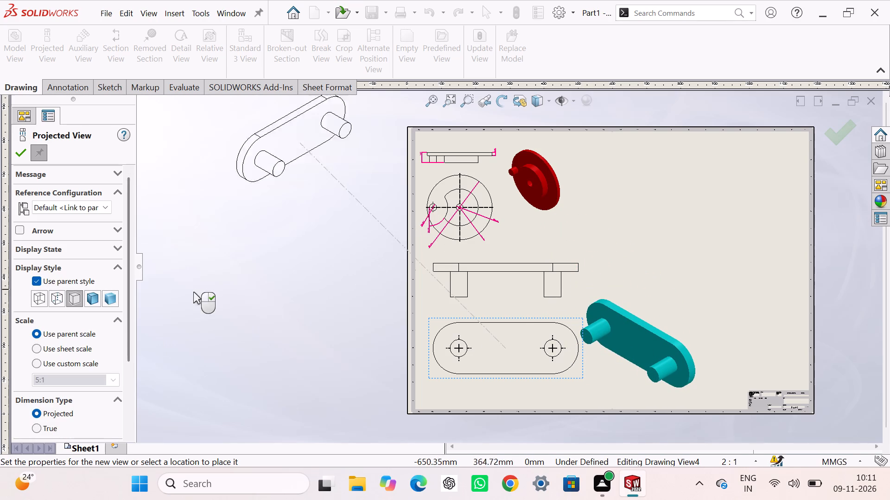
{"action": "right_click_drag", "start_coordinate": [194, 292], "coordinate": [198, 191]}
Dimension the overall height including the pins and the plate's thickness in the two-pin plate's edge view.
{"action": "right_click_drag", "start_coordinate": [201, 287], "coordinate": [201, 184]}
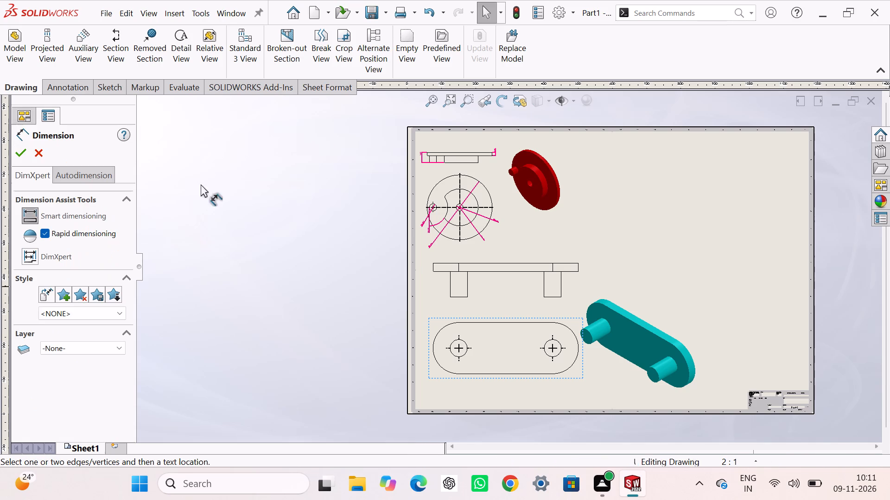
{"action": "scroll", "coordinate": [479, 281], "scroll_direction": "down", "scroll_amount": 6}
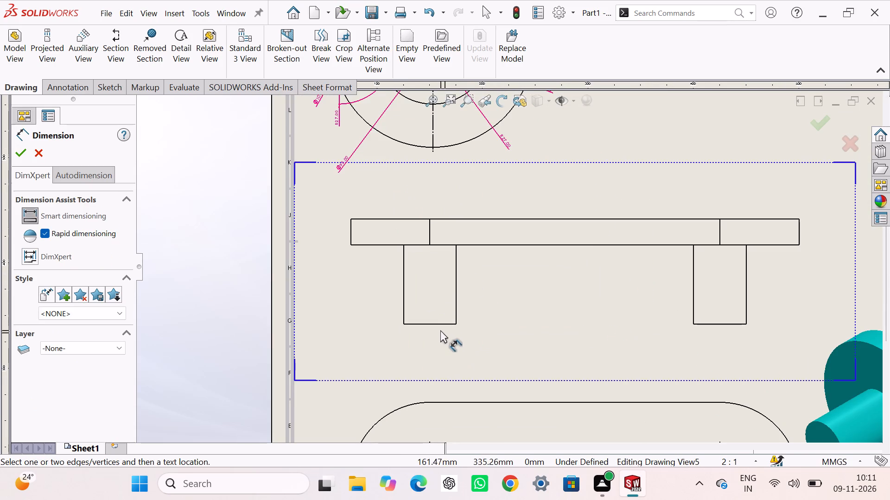
{"action": "left_click", "coordinate": [440, 325]}
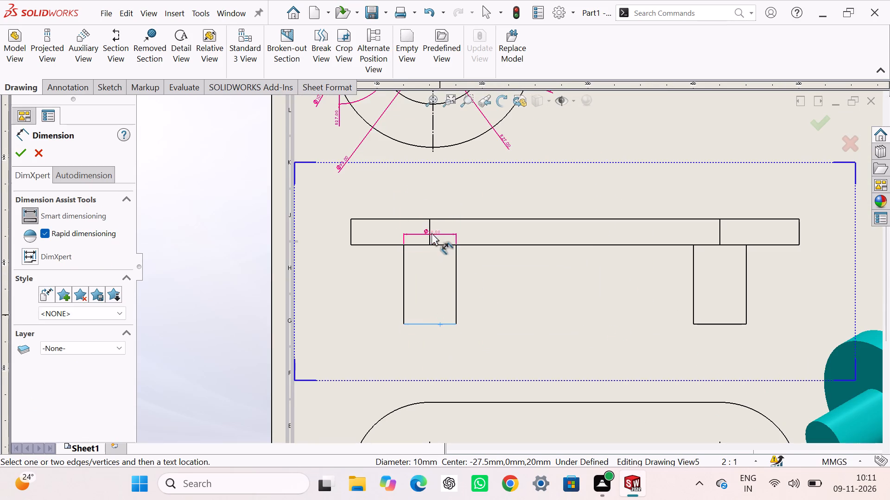
{"action": "left_click", "coordinate": [435, 218]}
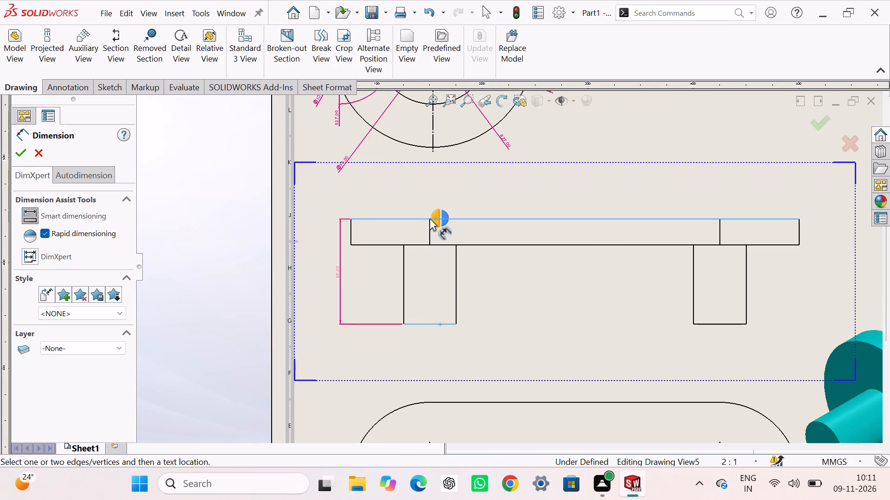
{"action": "left_click", "coordinate": [319, 247]}
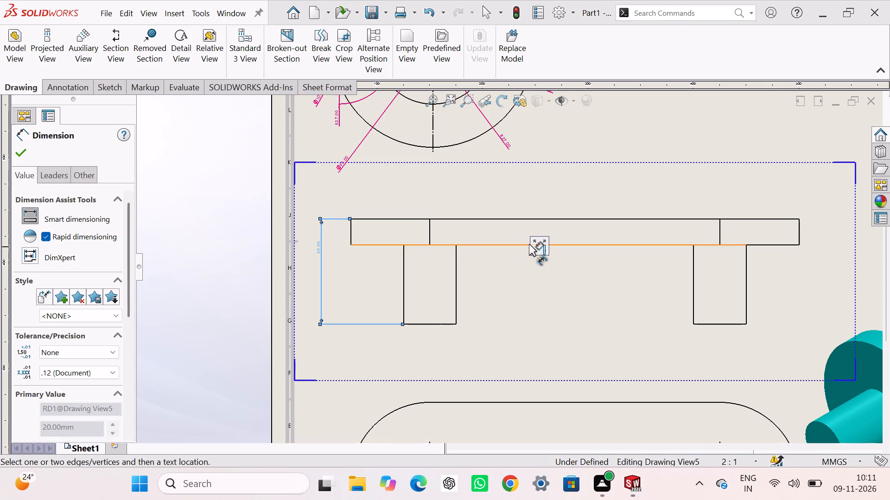
{"action": "left_click", "coordinate": [350, 226]}
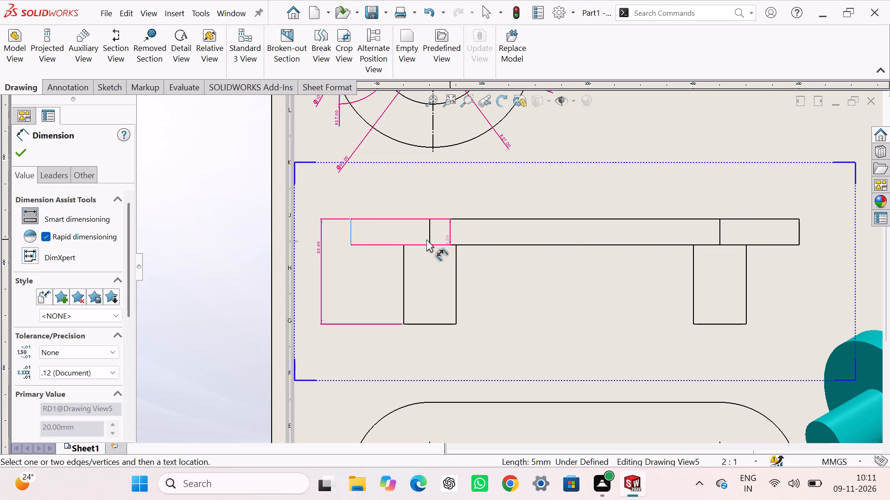
{"action": "left_click", "coordinate": [333, 201]}
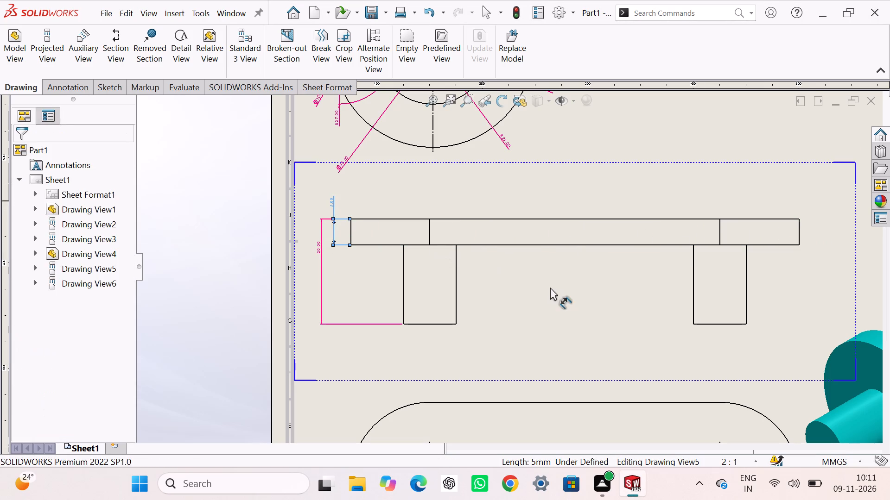
Dimension a pin's diameter and the rounded end's radius in the two-pin plate's front view.
{"action": "scroll", "coordinate": [555, 299], "scroll_direction": "up", "scroll_amount": 6}
{"action": "scroll", "coordinate": [556, 373], "scroll_direction": "down", "scroll_amount": 5}
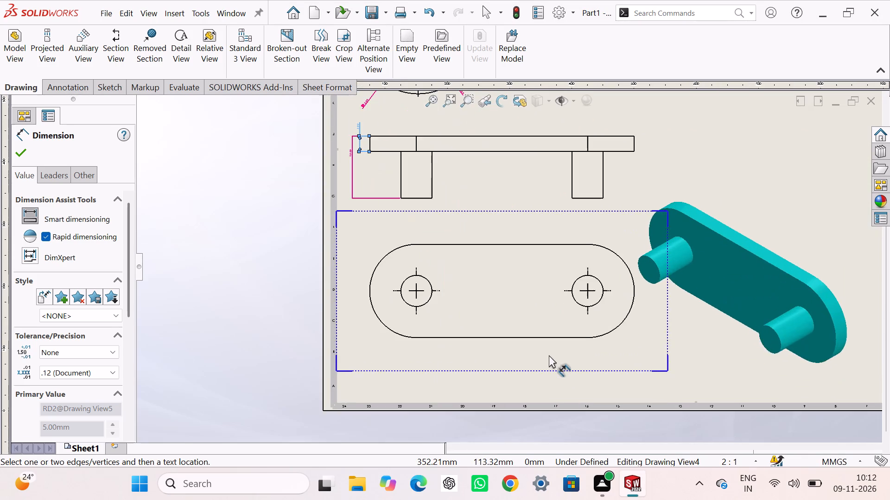
{"action": "scroll", "coordinate": [549, 355], "scroll_direction": "down", "scroll_amount": 4}
{"action": "left_click", "coordinate": [335, 258]}
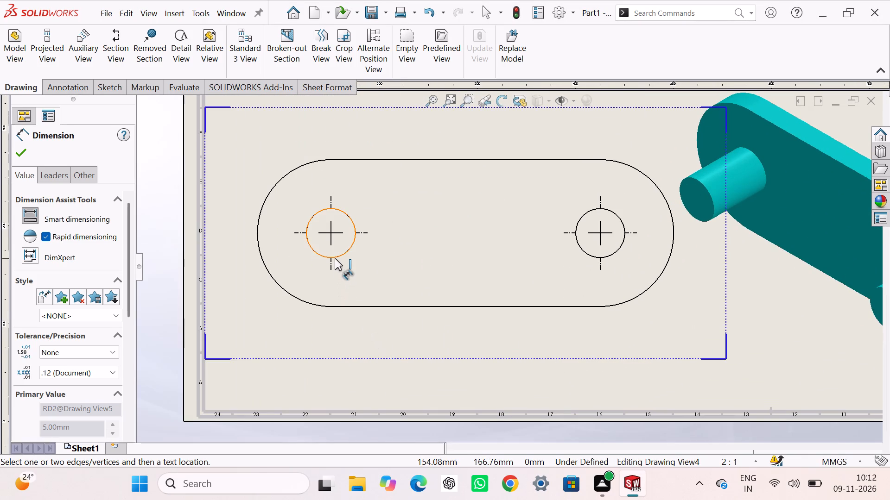
{"action": "left_click", "coordinate": [255, 314]}
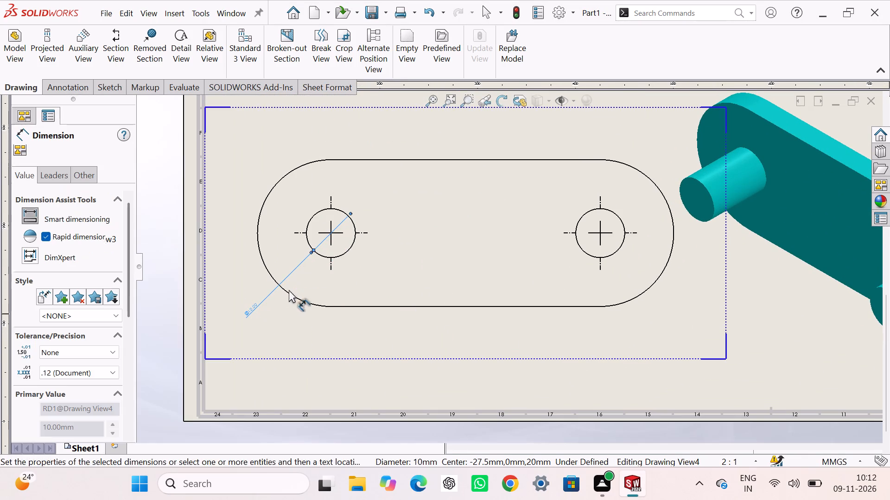
{"action": "left_click", "coordinate": [289, 295]}
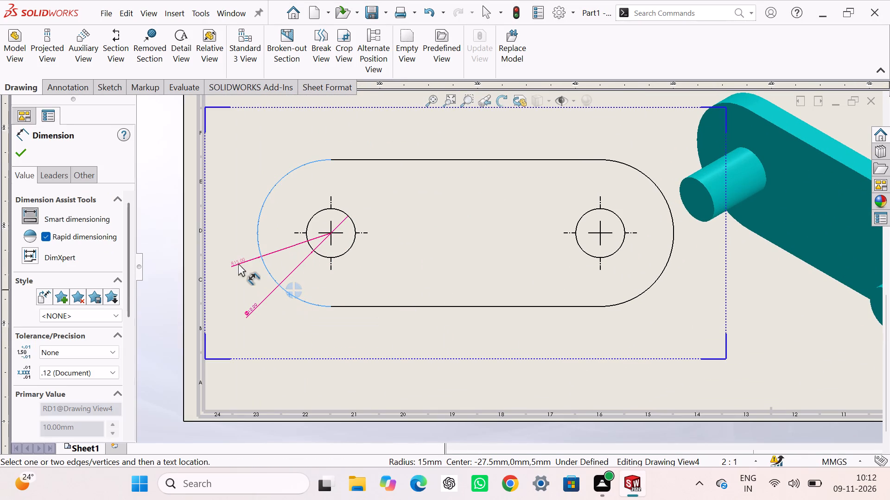
{"action": "left_click", "coordinate": [233, 265]}
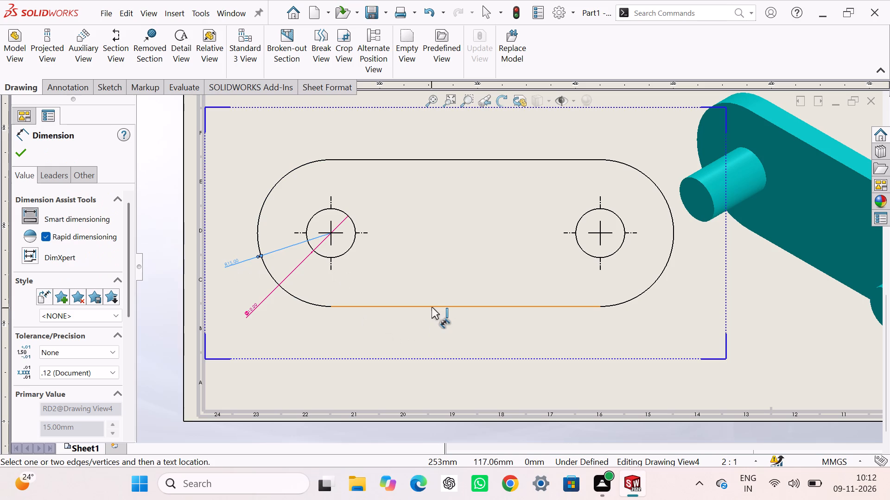
Dimension the straight edge's length and the plate's width in the two-pin plate's front view, and finish dimensioning.
{"action": "left_click", "coordinate": [432, 307]}
{"action": "left_click", "coordinate": [446, 336]}
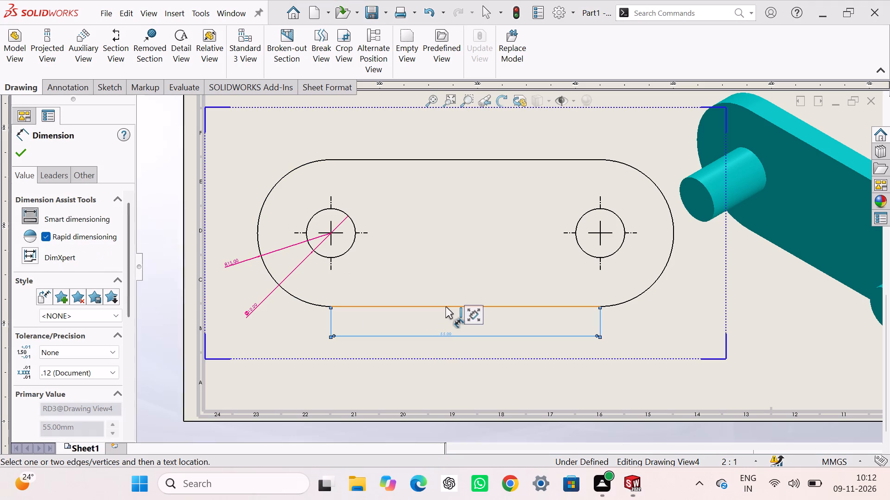
{"action": "left_click", "coordinate": [445, 306]}
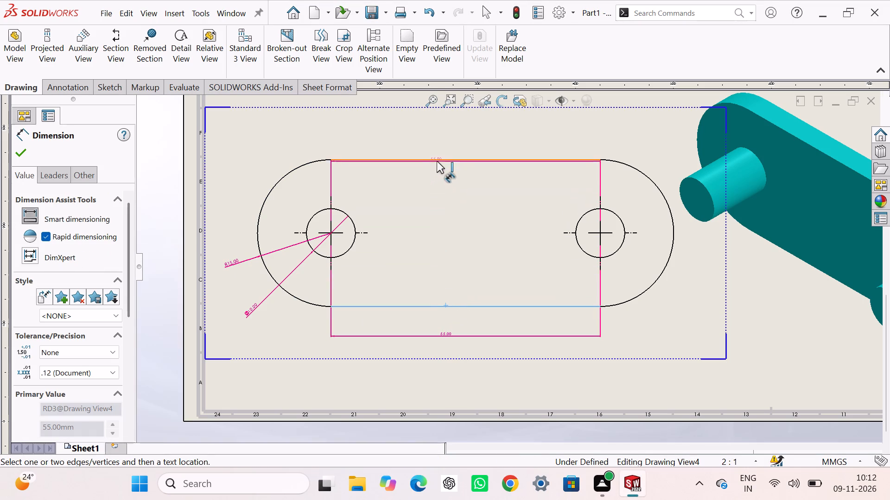
{"action": "left_click", "coordinate": [439, 159]}
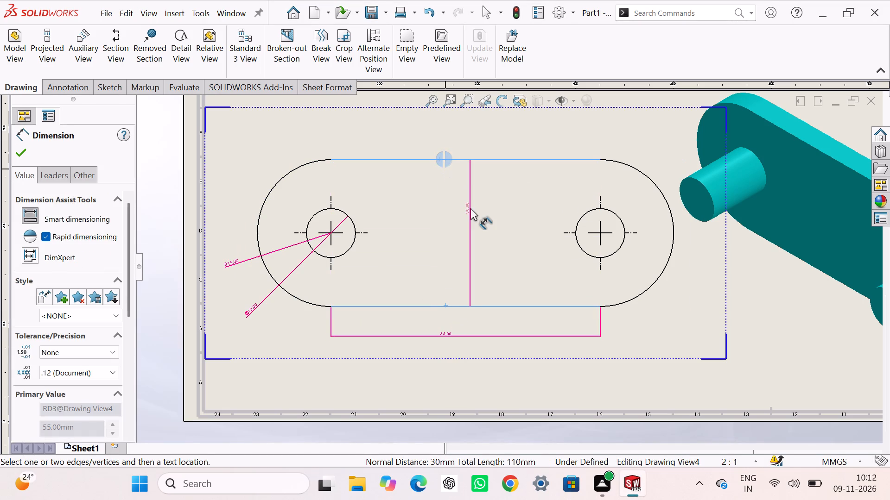
{"action": "left_click", "coordinate": [470, 208]}
{"action": "scroll", "coordinate": [520, 248], "scroll_direction": "up", "scroll_amount": 4}
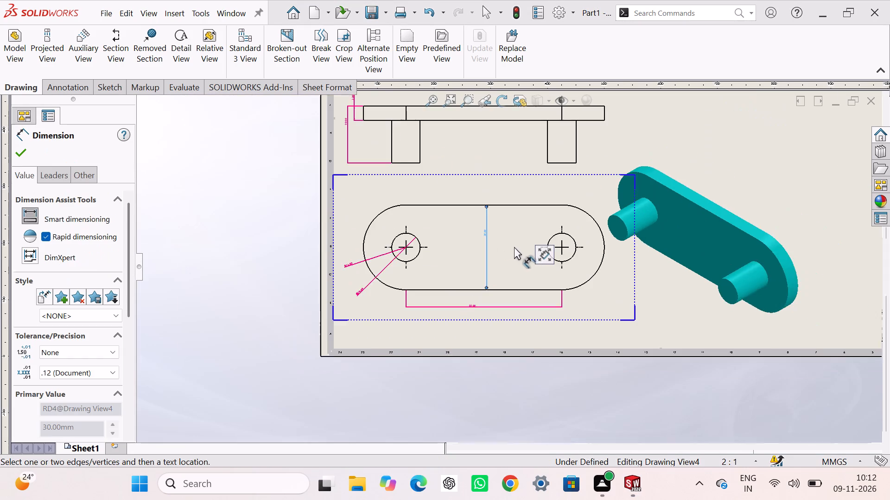
{"action": "scroll", "coordinate": [514, 247], "scroll_direction": "up", "scroll_amount": 2}
{"action": "left_click", "coordinate": [452, 376]}
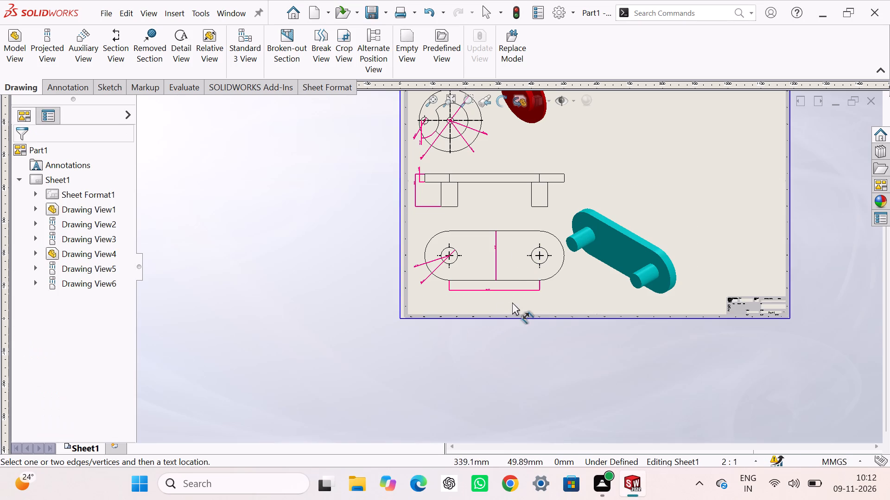
{"action": "scroll", "coordinate": [581, 289], "scroll_direction": "up", "scroll_amount": 3}
{"action": "scroll", "coordinate": [567, 223], "scroll_direction": "down", "scroll_amount": 5}
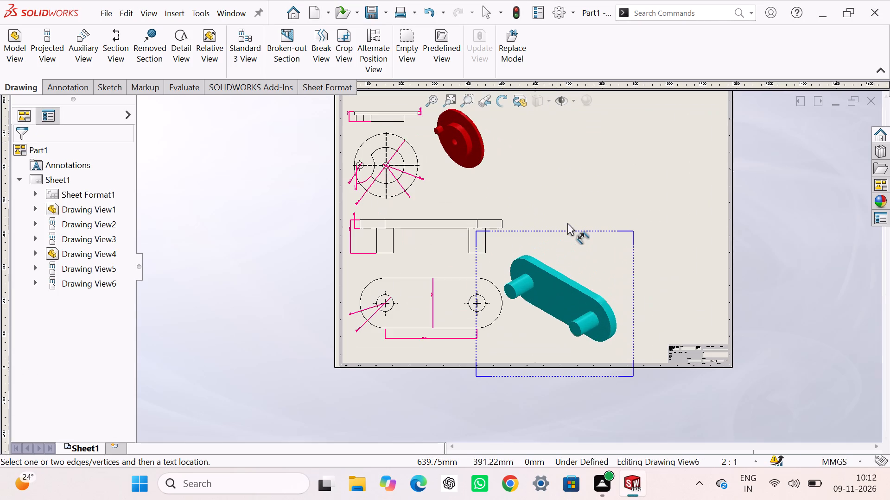
{"action": "key", "text": "Escape"}
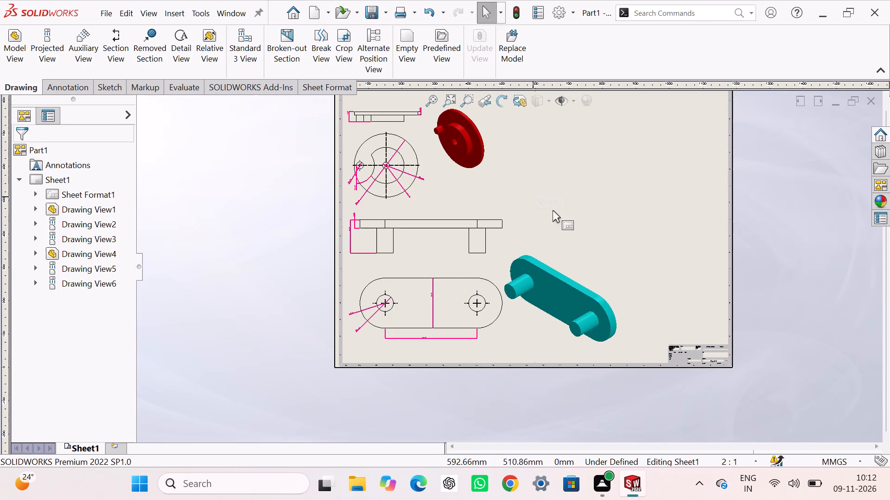
{"action": "key", "text": "Escape"}
{"action": "scroll", "coordinate": [559, 229], "scroll_direction": "up", "scroll_amount": 2}
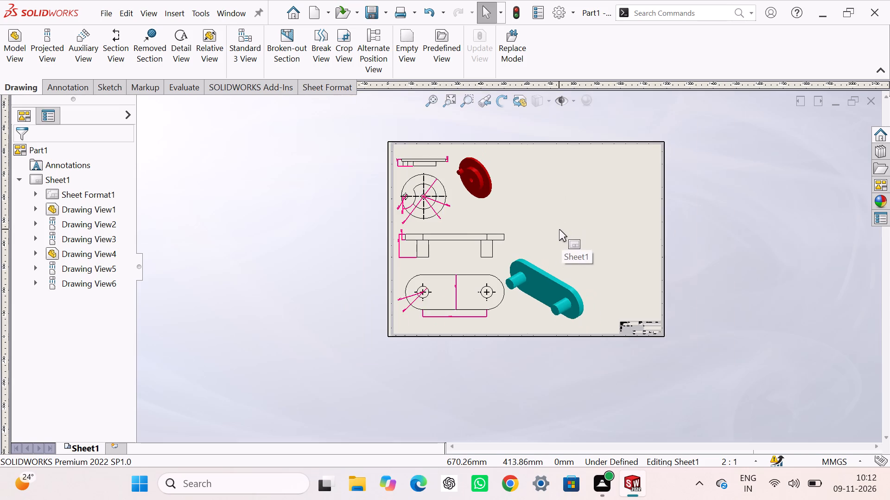
{"action": "scroll", "coordinate": [559, 229], "scroll_direction": "down", "scroll_amount": 2}
{"action": "key", "text": "Escape"}
{"action": "key", "text": "Escape"}
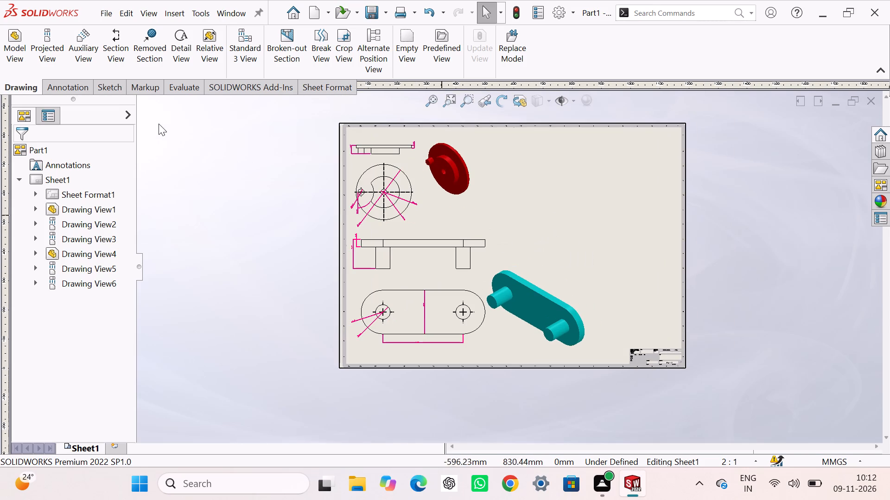
Insert a front view of Part3, the four-slot Geneva wheel, in the sheet's upper-right area without projecting further views.
{"action": "left_click", "coordinate": [17, 48]}
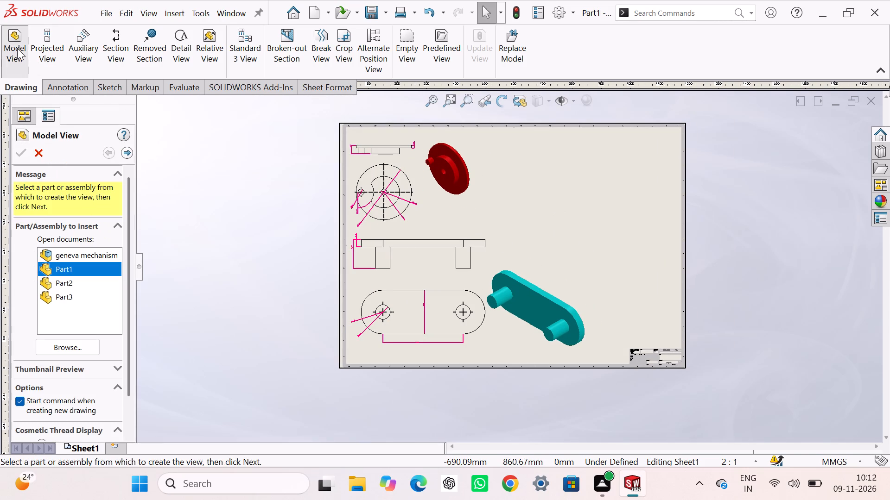
{"action": "double_click", "coordinate": [74, 294]}
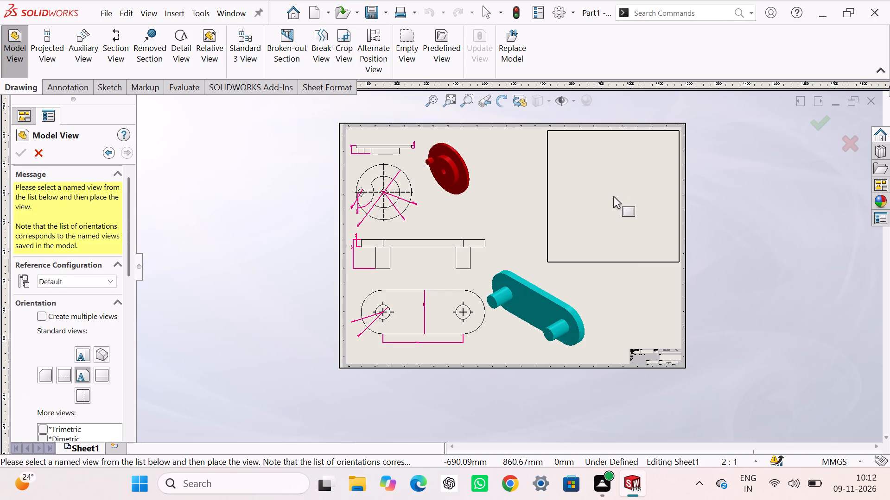
{"action": "left_click", "coordinate": [573, 203]}
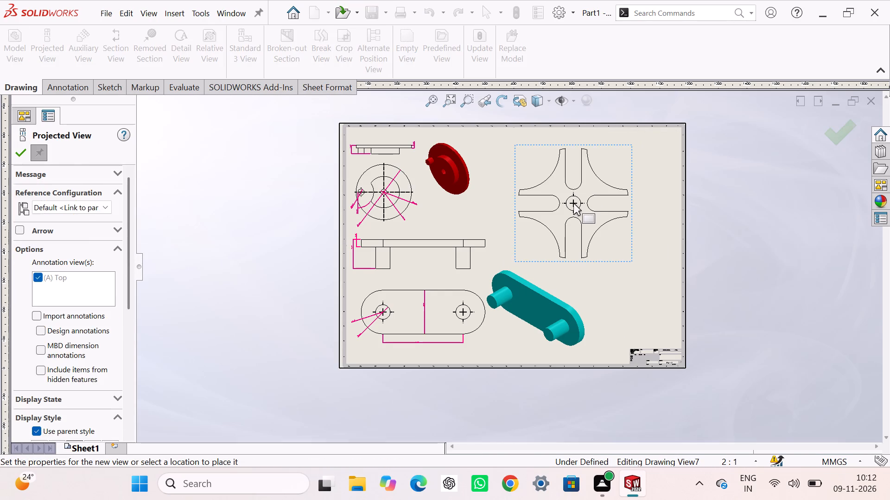
{"action": "key", "text": "Escape"}
Try a custom scale of 4:1 on the Geneva wheel's front view, and settle on 3:1.
{"action": "left_click", "coordinate": [529, 221]}
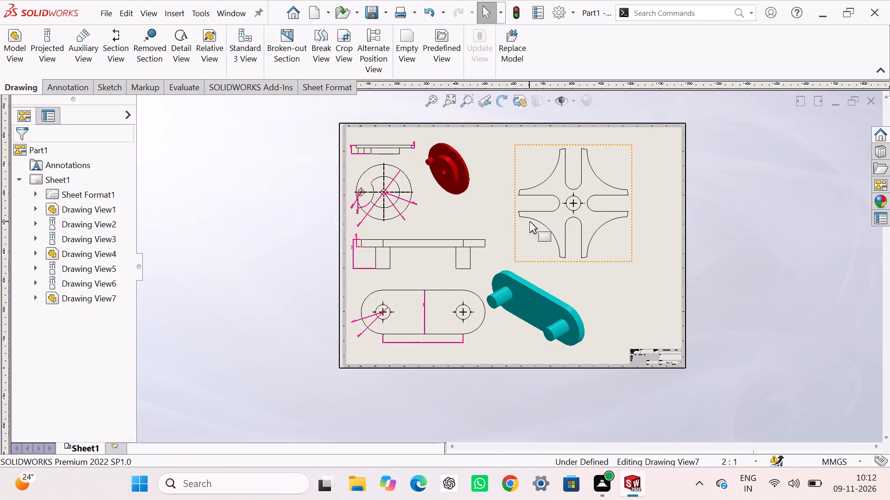
{"action": "left_click_drag", "start_coordinate": [129, 242], "coordinate": [130, 273]}
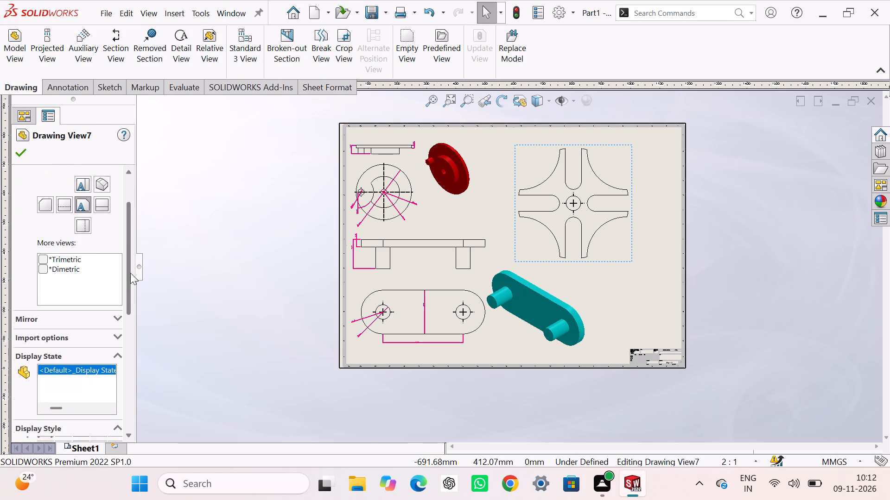
{"action": "left_click_drag", "start_coordinate": [130, 273], "coordinate": [124, 357]}
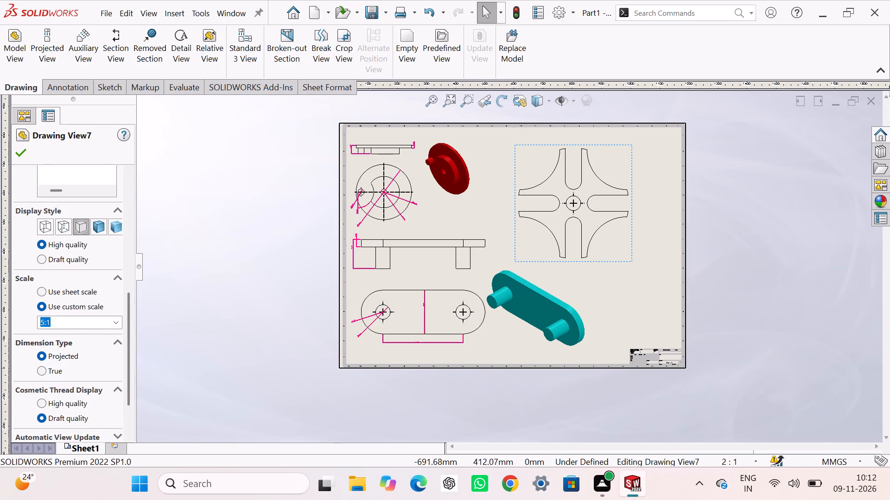
{"action": "left_click", "coordinate": [76, 321]}
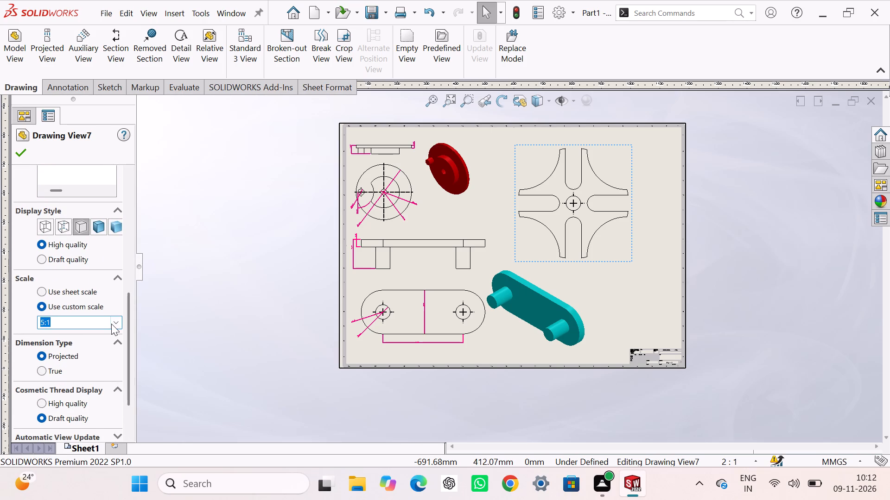
{"action": "left_click", "coordinate": [112, 324]}
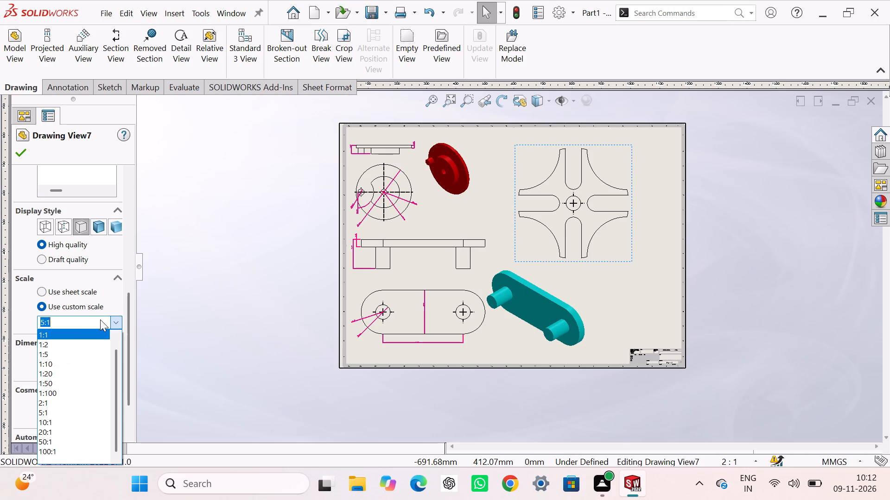
{"action": "key", "text": "4"}
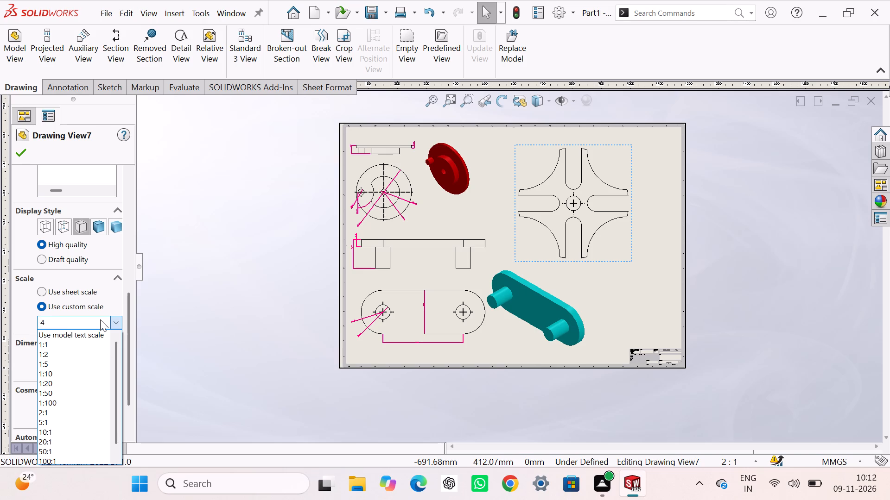
{"action": "type", "text": ":1"}
{"action": "key", "text": "Return"}
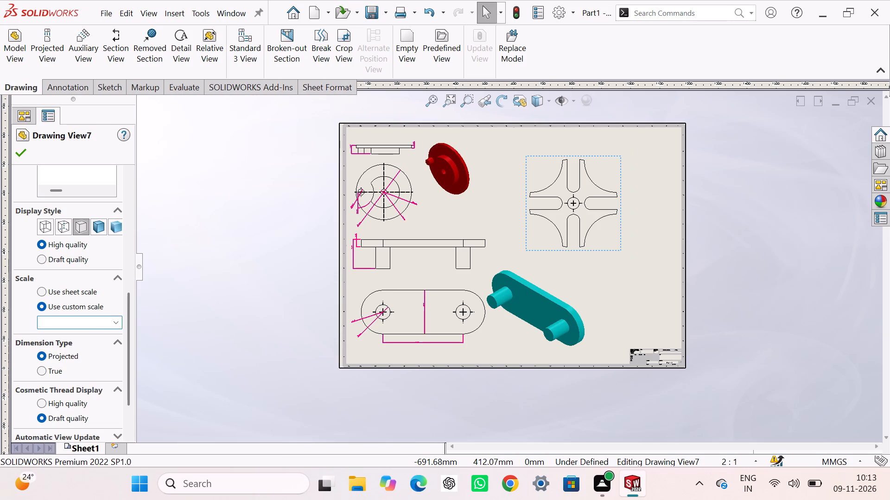
{"action": "key", "text": "3"}
{"action": "type", "text": ":1"}
{"action": "key", "text": "Return"}
{"action": "left_click", "coordinate": [210, 216]}
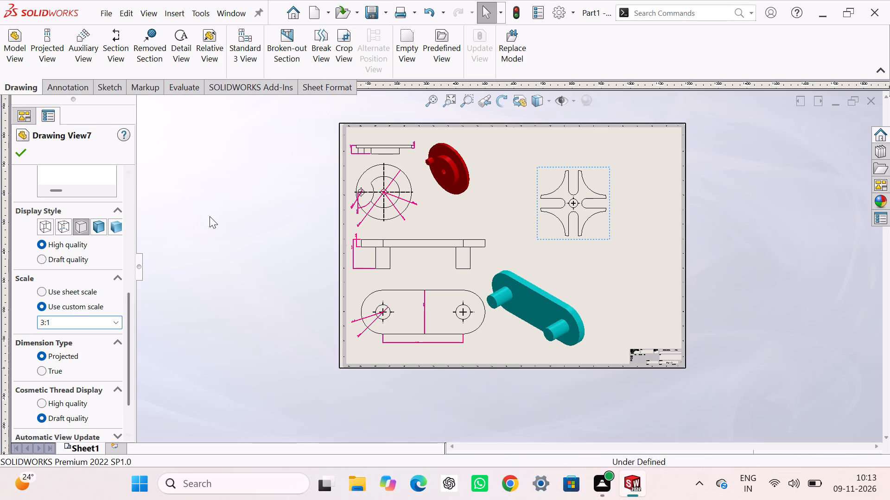
Project an edge view above the Geneva wheel's front view.
{"action": "left_click", "coordinate": [51, 42]}
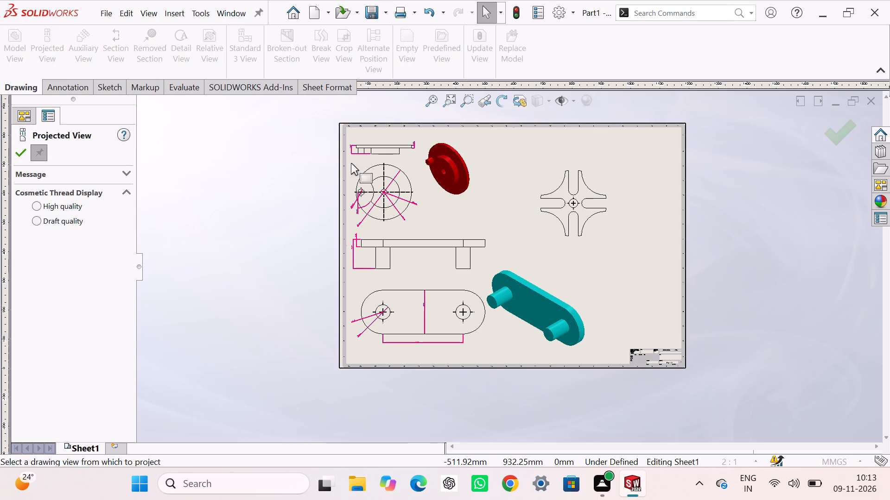
{"action": "left_click", "coordinate": [572, 197]}
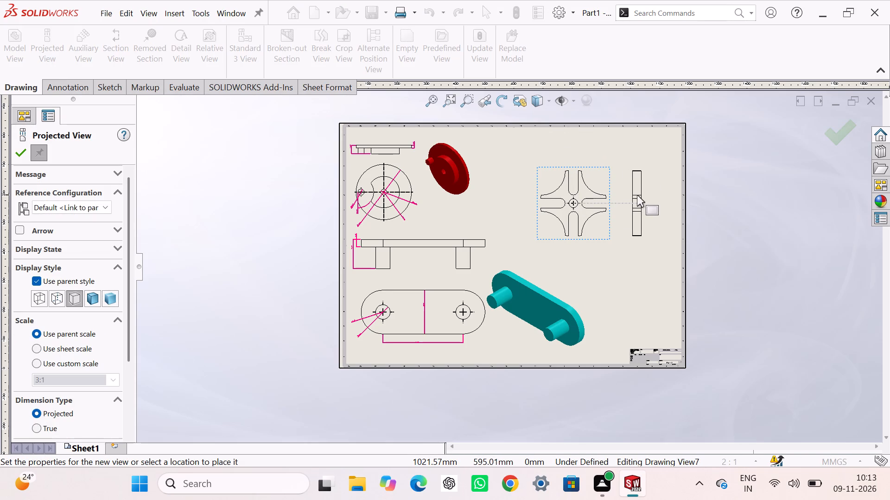
{"action": "left_click", "coordinate": [556, 146]}
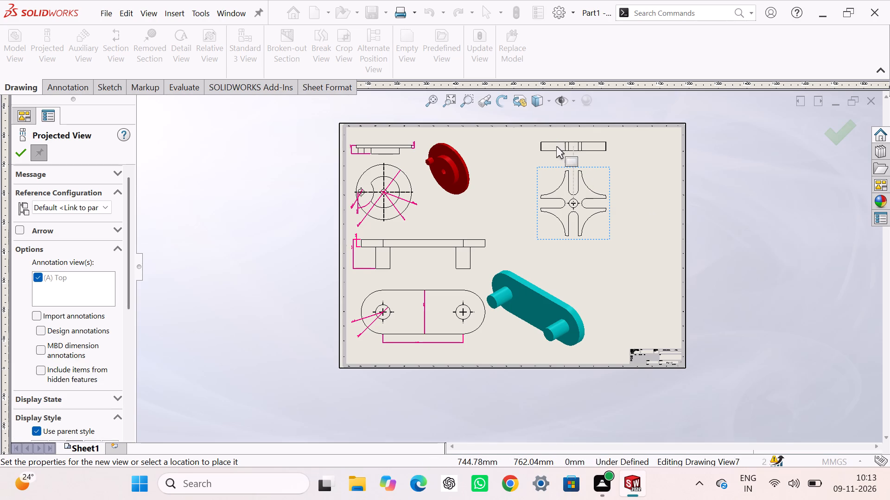
{"action": "key", "text": "Escape"}
{"action": "key", "text": "Escape"}
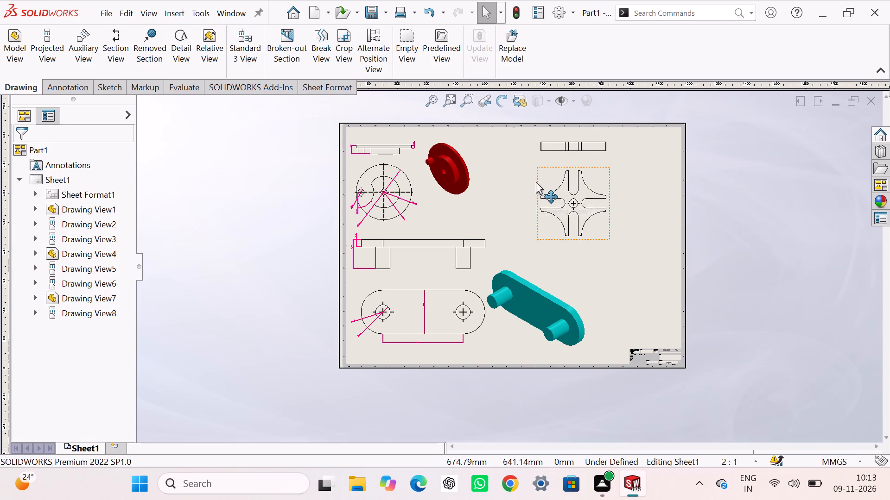
Move the Geneva wheel's front view beside the disc's isometric view and closer to its own edge view.
{"action": "left_click_drag", "start_coordinate": [536, 181], "coordinate": [485, 186]}
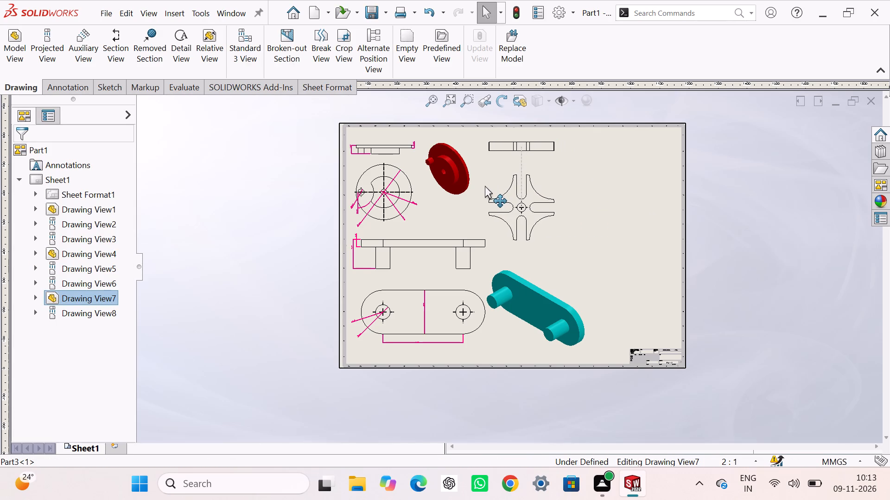
{"action": "left_click_drag", "start_coordinate": [485, 186], "coordinate": [490, 184]}
{"action": "key", "text": "Escape"}
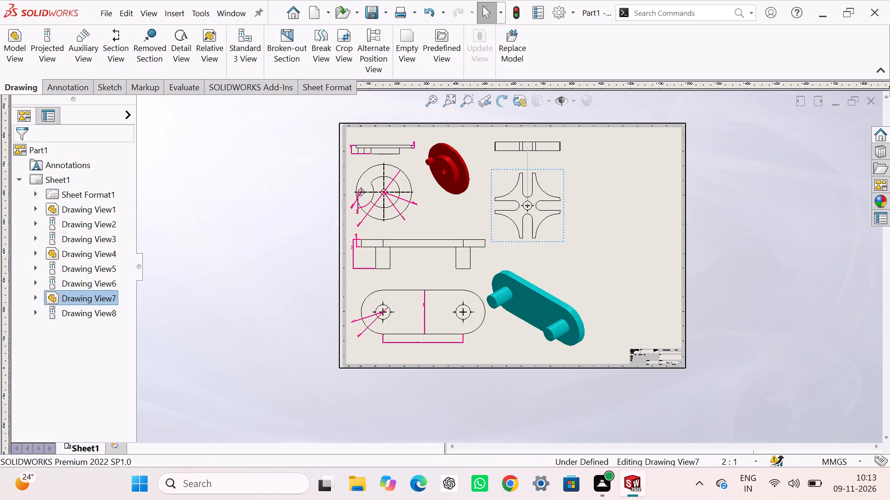
{"action": "left_click_drag", "start_coordinate": [499, 171], "coordinate": [499, 162]}
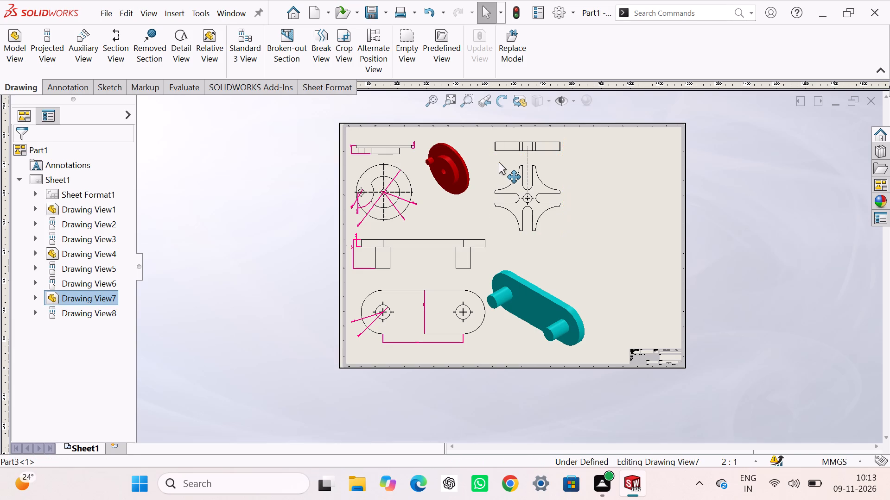
Project a shaded isometric view from the Geneva wheel's front view and place it to the right of that view.
{"action": "left_click_drag", "start_coordinate": [499, 162], "coordinate": [499, 161]}
{"action": "key", "text": "Escape"}
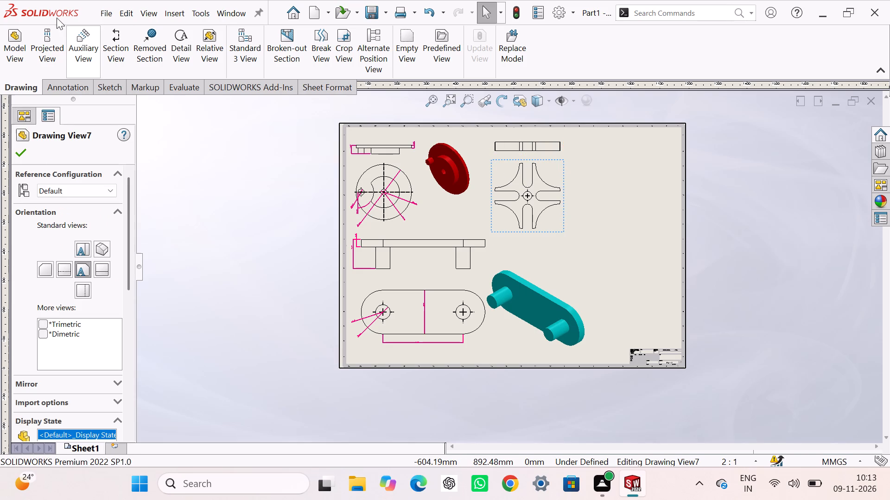
{"action": "left_click", "coordinate": [47, 43]}
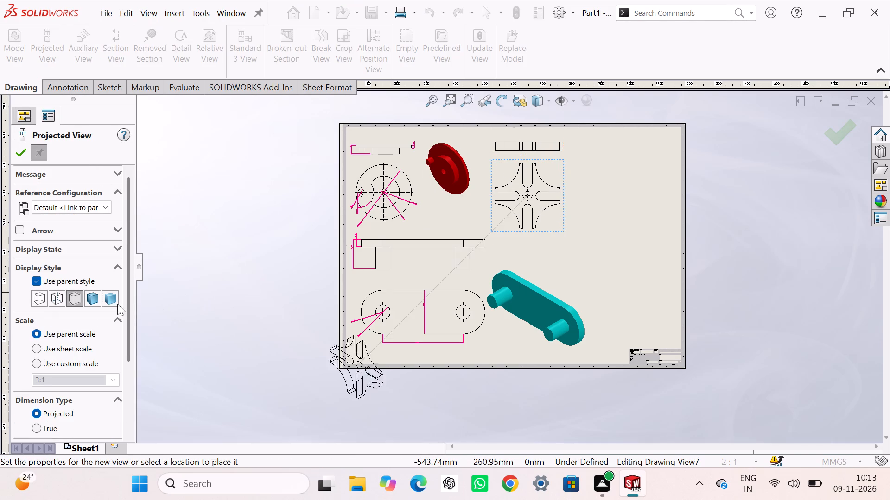
{"action": "left_click", "coordinate": [111, 295]}
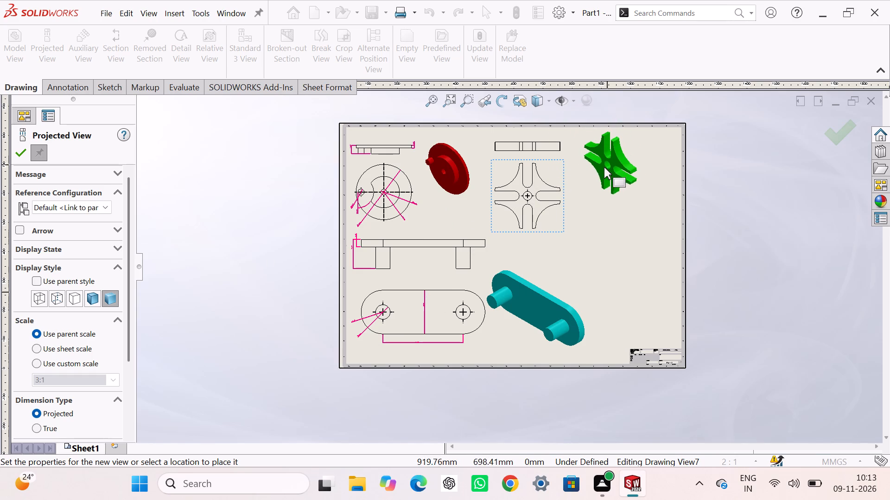
{"action": "left_click", "coordinate": [600, 169], "text": "ctrl"}
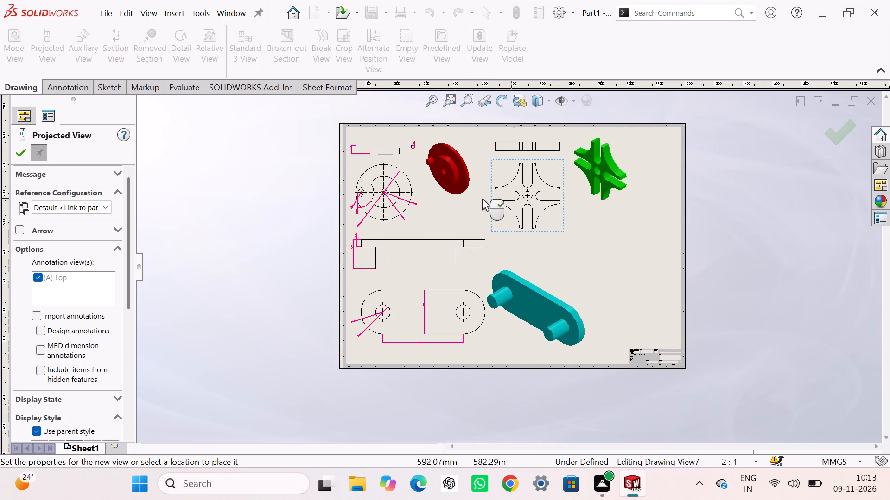
{"action": "key", "text": "Escape"}
Dimension the radius of the lower-left concave arc and the diameter of the centre hole on the Geneva wheel's front view.
{"action": "right_click_drag", "start_coordinate": [267, 256], "coordinate": [268, 172]}
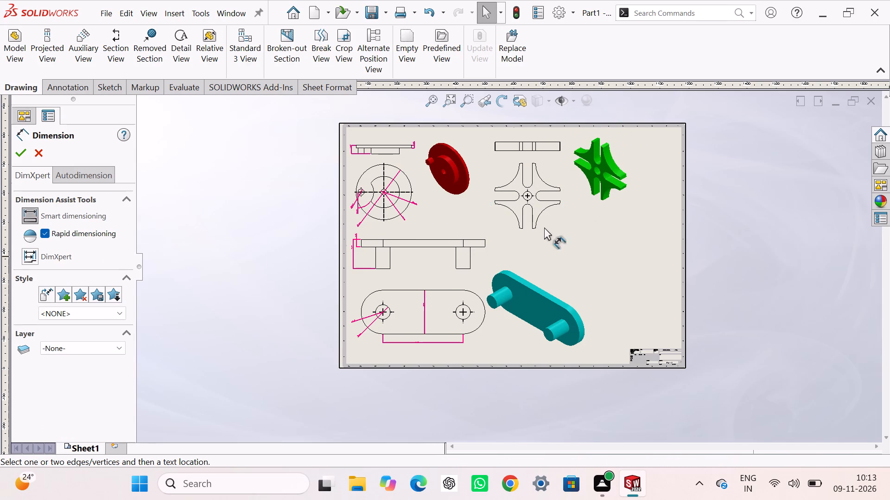
{"action": "scroll", "coordinate": [544, 227], "scroll_direction": "down", "scroll_amount": 7}
{"action": "left_click", "coordinate": [466, 220]}
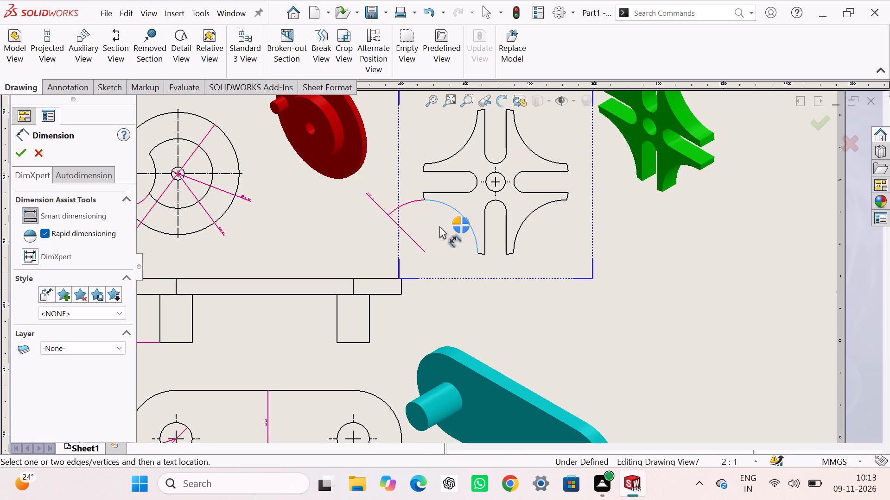
{"action": "left_click", "coordinate": [433, 226]}
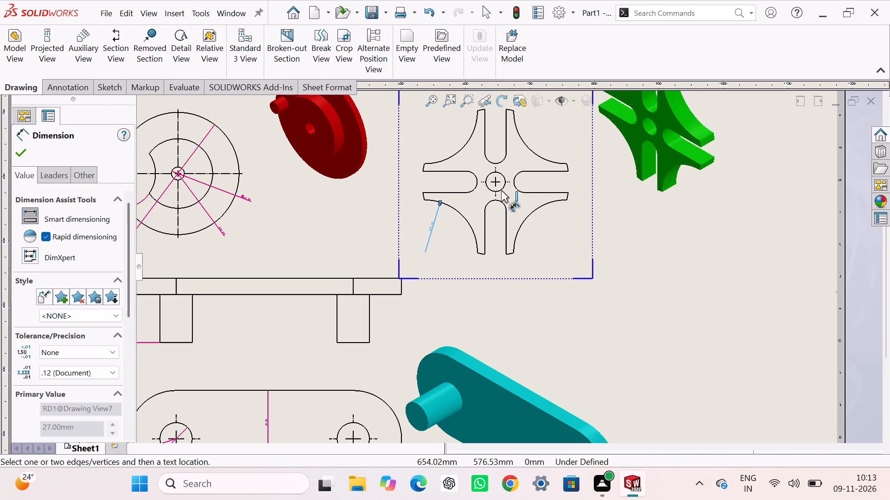
{"action": "left_click", "coordinate": [501, 190]}
{"action": "left_click", "coordinate": [547, 130]}
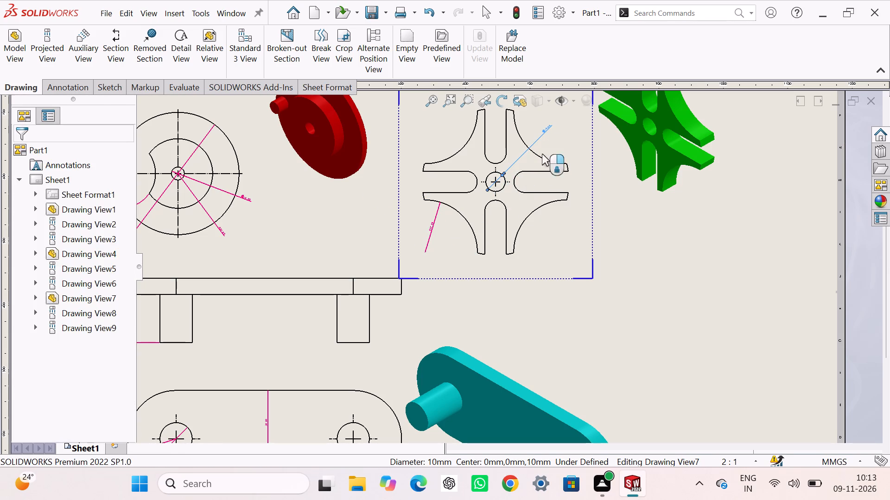
Dimension the radius of the right-hand slot's rounded end on the Geneva wheel's front view.
{"action": "scroll", "coordinate": [540, 169], "scroll_direction": "down", "scroll_amount": 5}
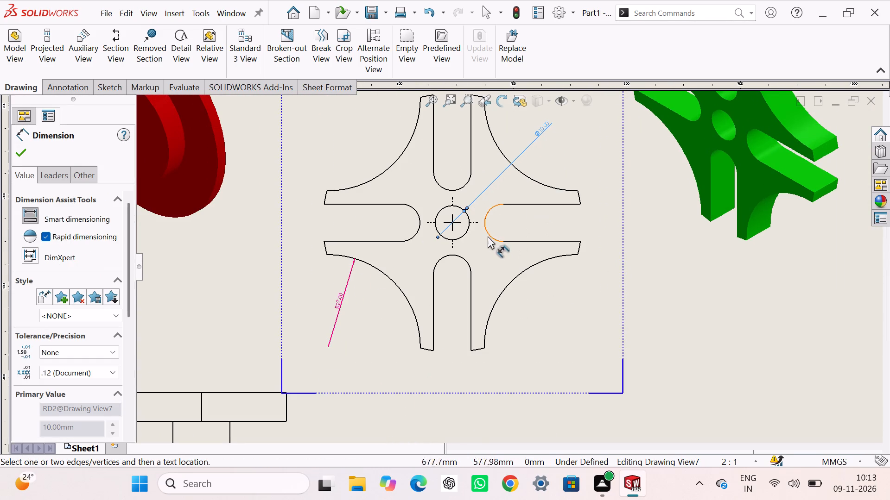
{"action": "left_click", "coordinate": [488, 234]}
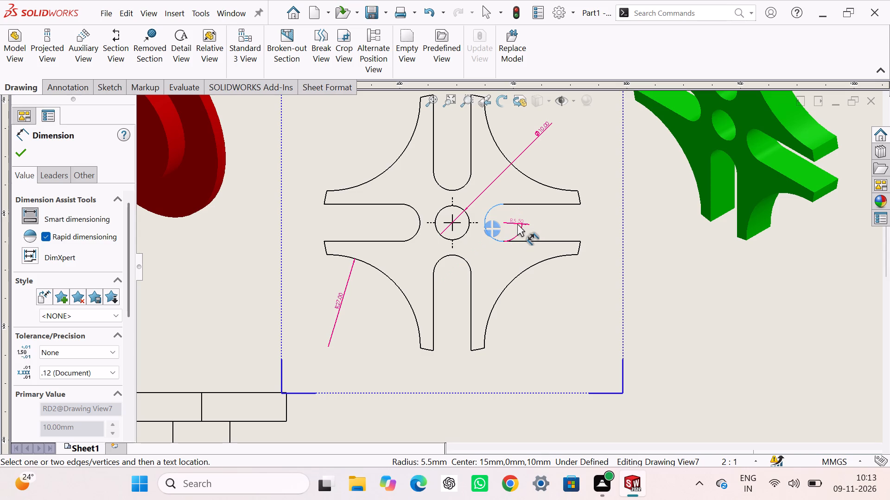
{"action": "left_click", "coordinate": [517, 224]}
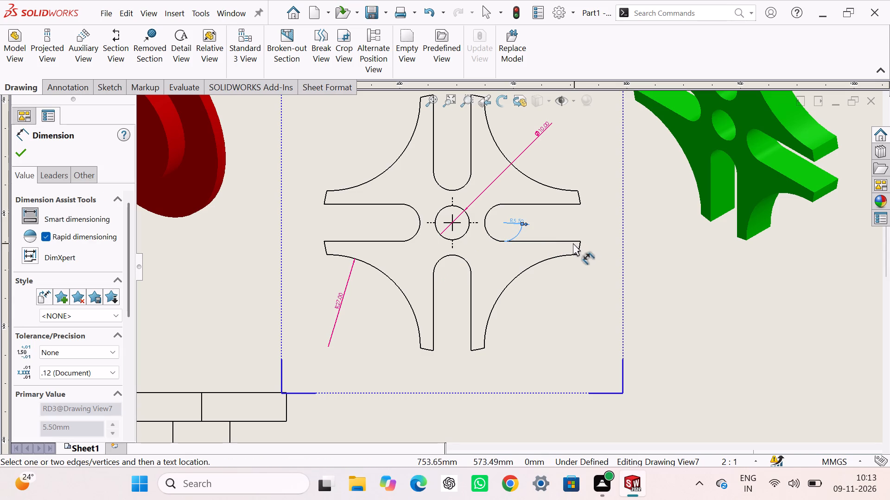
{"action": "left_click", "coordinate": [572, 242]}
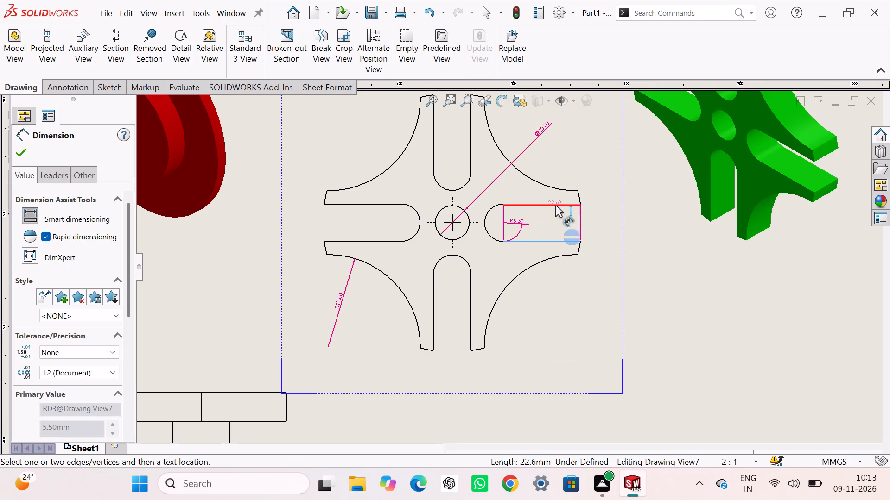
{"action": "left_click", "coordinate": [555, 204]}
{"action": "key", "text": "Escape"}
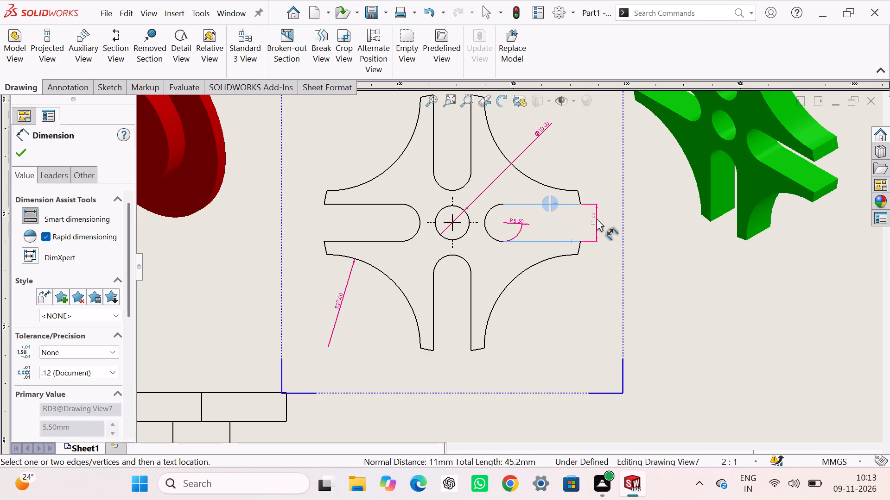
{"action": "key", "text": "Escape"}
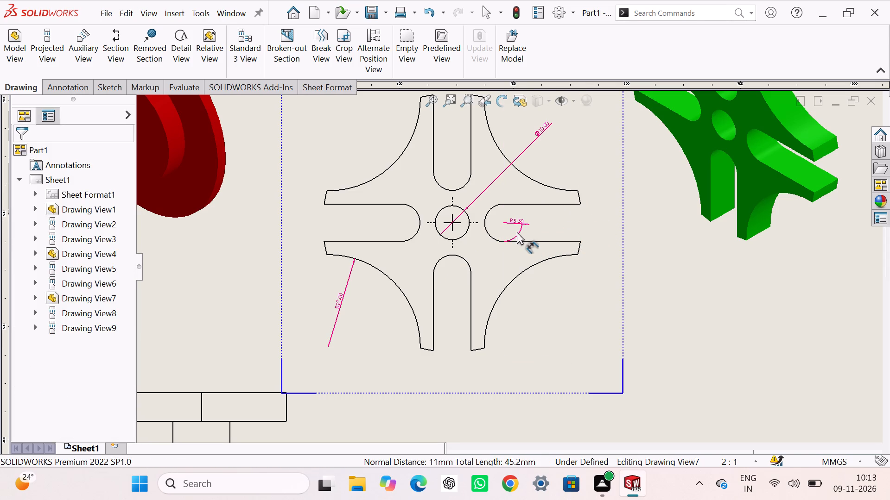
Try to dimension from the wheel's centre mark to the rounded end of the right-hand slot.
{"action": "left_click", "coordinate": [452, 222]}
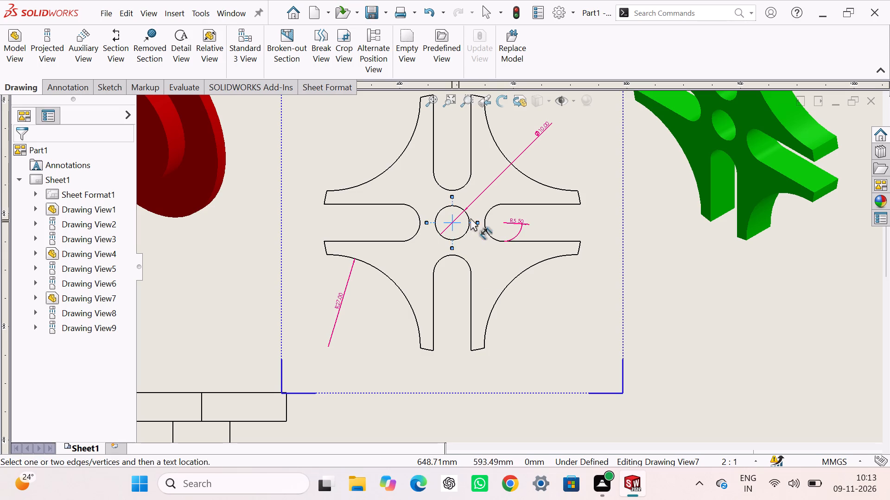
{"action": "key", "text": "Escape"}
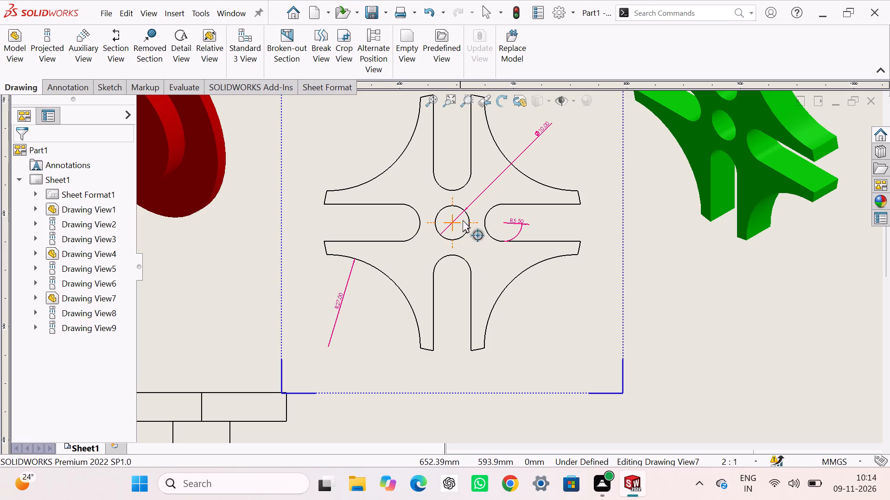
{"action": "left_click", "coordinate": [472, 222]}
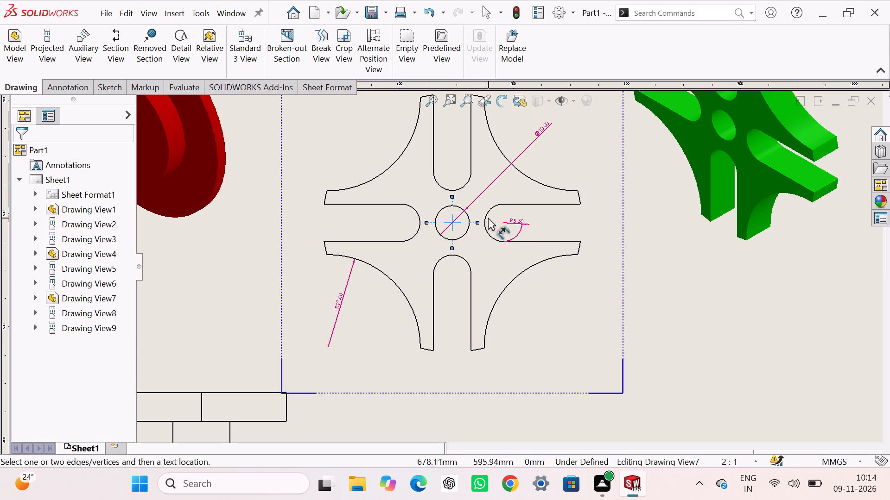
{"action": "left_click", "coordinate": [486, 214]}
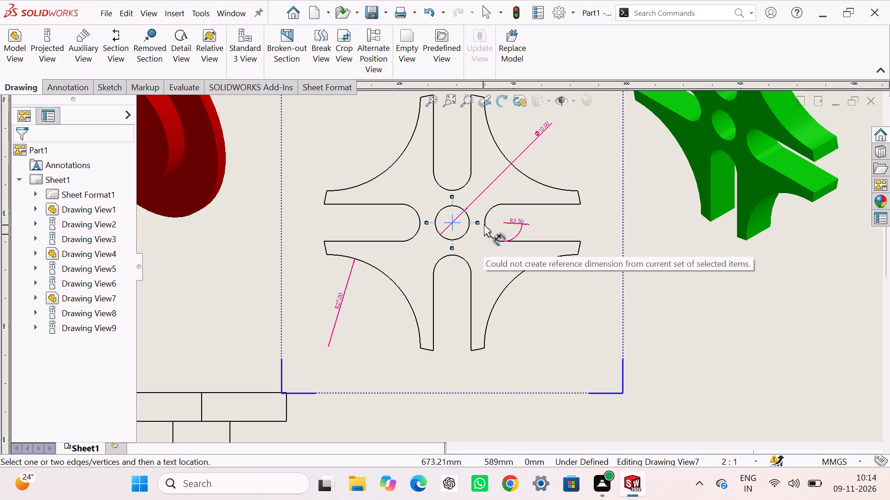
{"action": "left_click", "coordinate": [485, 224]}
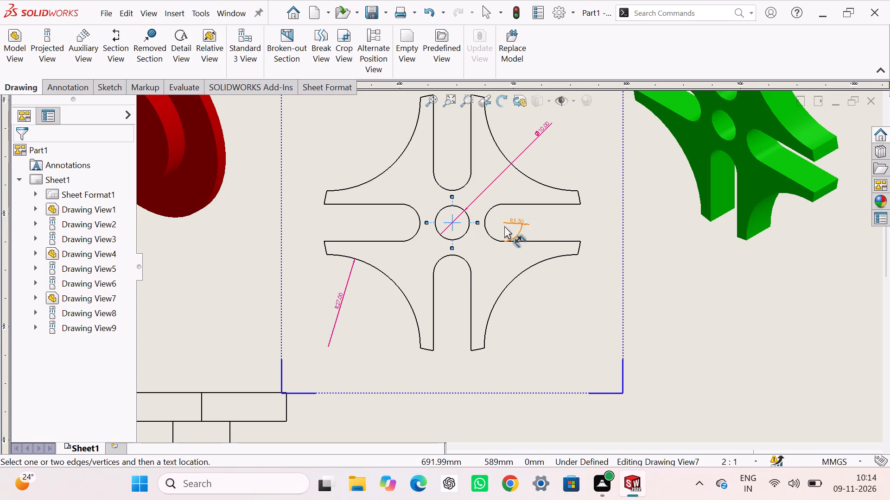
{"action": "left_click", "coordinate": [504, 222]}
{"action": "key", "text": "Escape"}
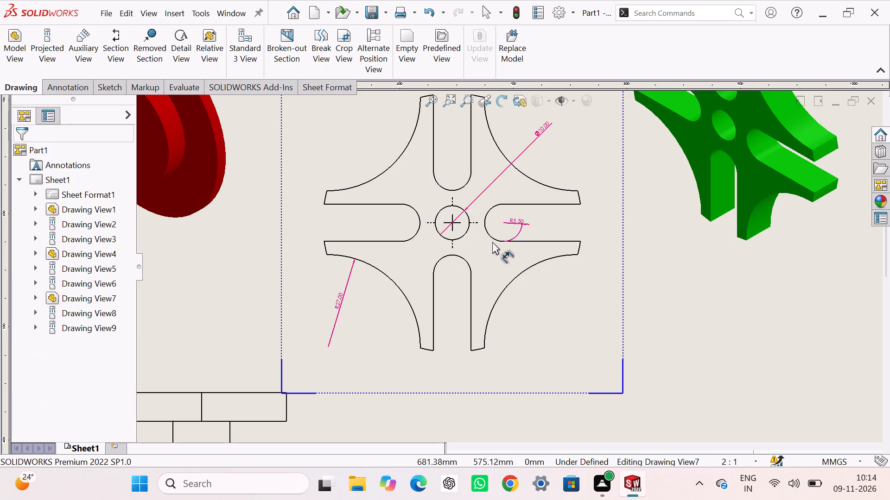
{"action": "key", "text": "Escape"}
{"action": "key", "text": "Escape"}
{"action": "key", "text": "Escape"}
Dimension the horizontal distance from the centre hole to the upper-right concave arc's centre, placed above the Geneva wheel's front view.
{"action": "right_click_drag", "start_coordinate": [595, 339], "coordinate": [617, 251]}
{"action": "right_click_drag", "start_coordinate": [622, 311], "coordinate": [621, 293]}
{"action": "scroll", "coordinate": [550, 271], "scroll_direction": "up", "scroll_amount": 3}
{"action": "scroll", "coordinate": [496, 227], "scroll_direction": "down", "scroll_amount": 1}
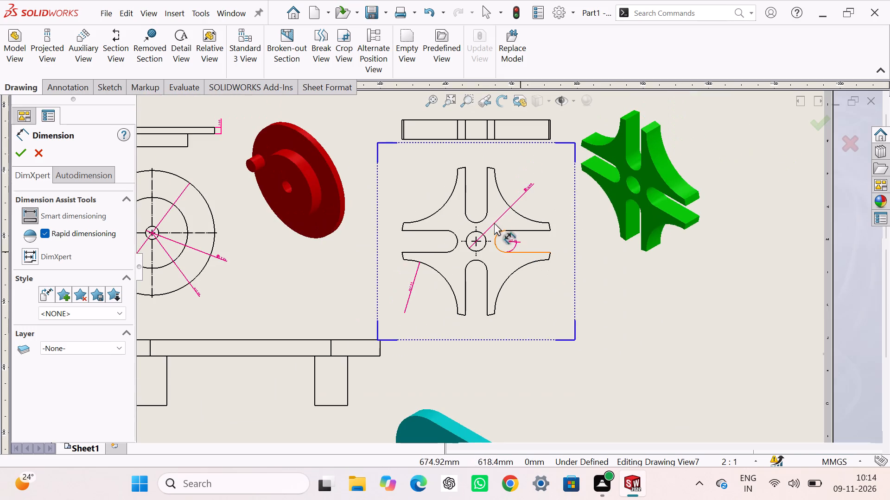
{"action": "scroll", "coordinate": [494, 223], "scroll_direction": "down", "scroll_amount": 3}
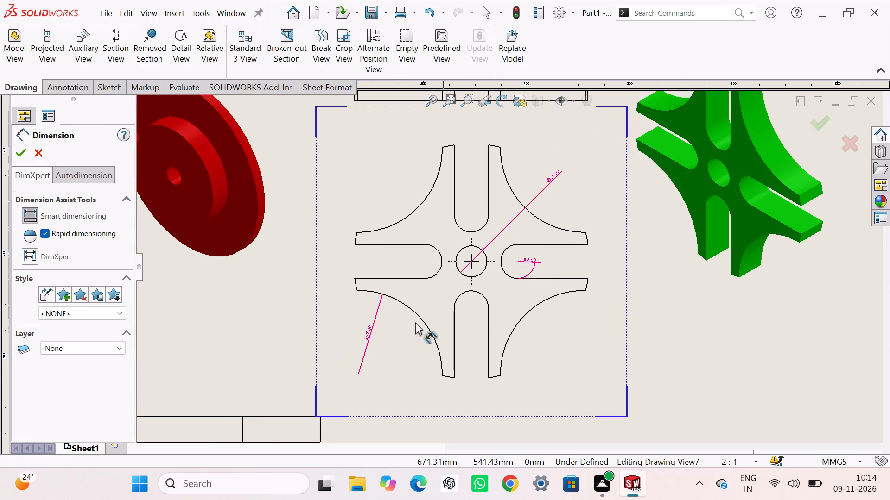
{"action": "left_click", "coordinate": [475, 246]}
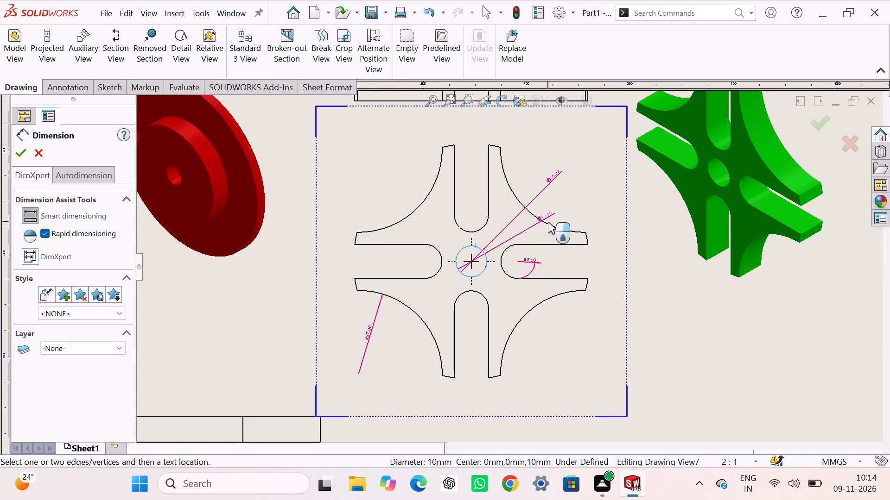
{"action": "left_click", "coordinate": [547, 223]}
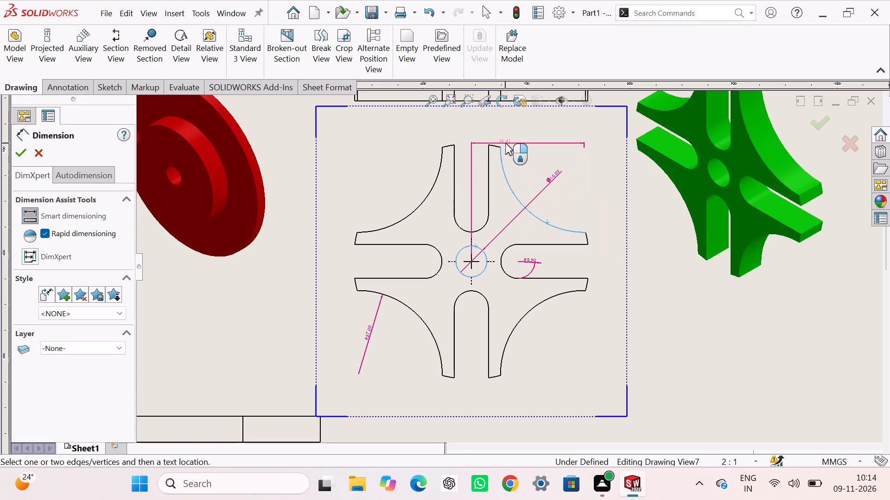
{"action": "left_click", "coordinate": [514, 128]}
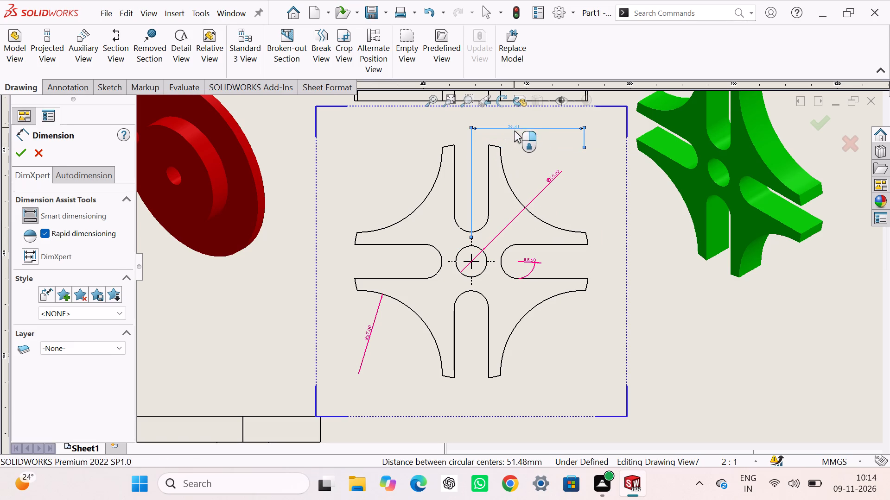
{"action": "key", "text": "Escape"}
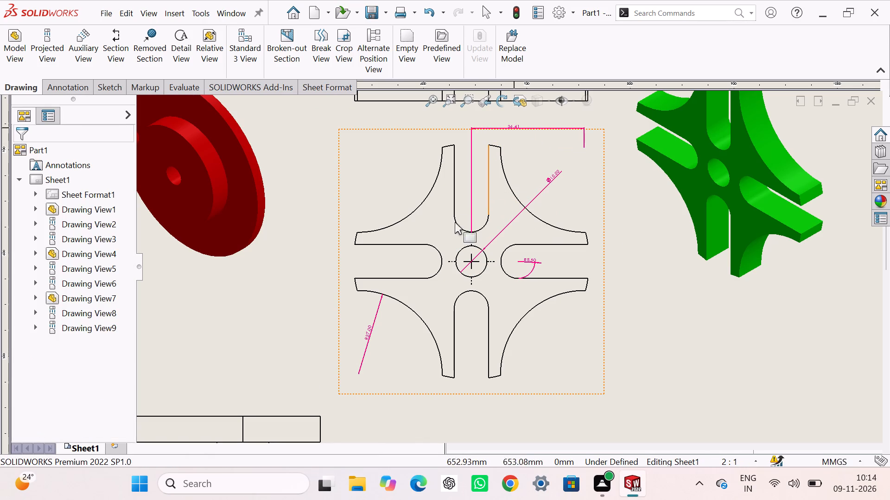
Dimension the horizontal distance from the wheel's centre mark to the left slot's end arc, in line with the existing top dimension.
{"action": "right_click_drag", "start_coordinate": [312, 281], "coordinate": [312, 148]}
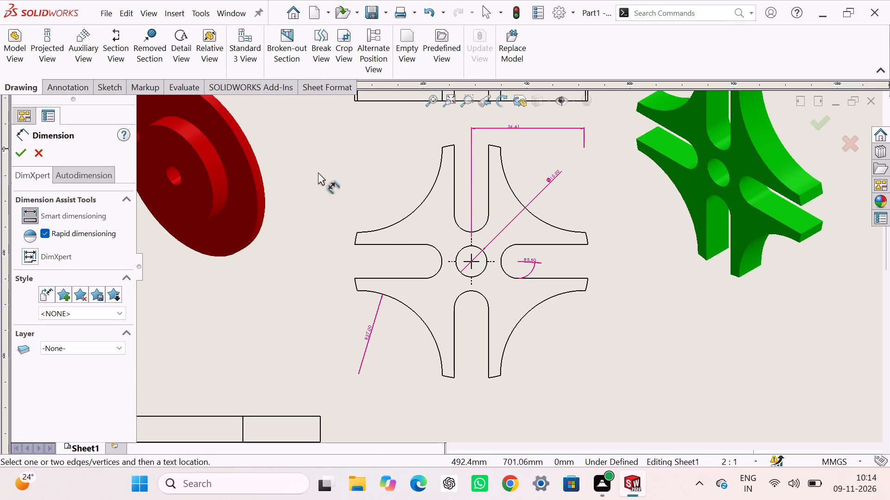
{"action": "left_click", "coordinate": [472, 260]}
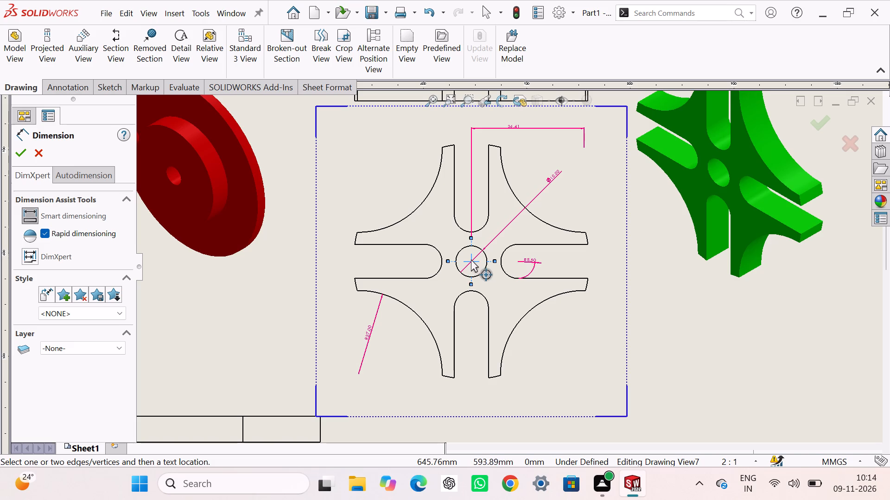
{"action": "left_click", "coordinate": [440, 272]}
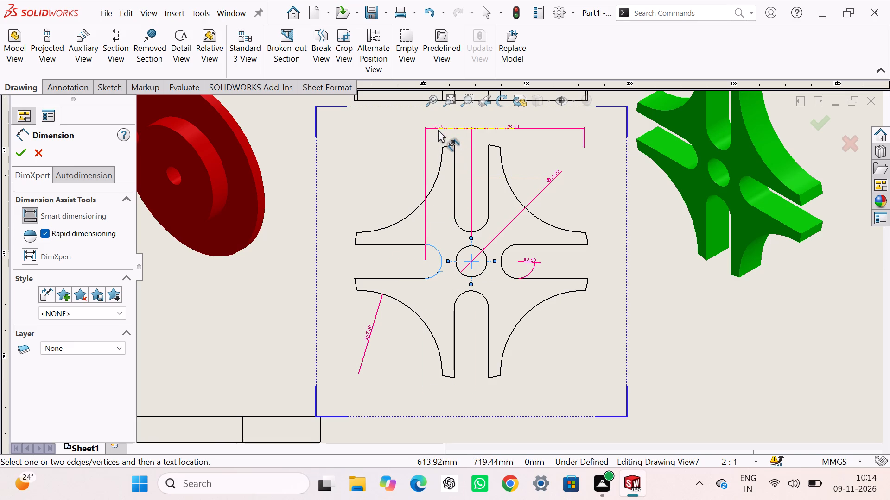
{"action": "left_click", "coordinate": [438, 130]}
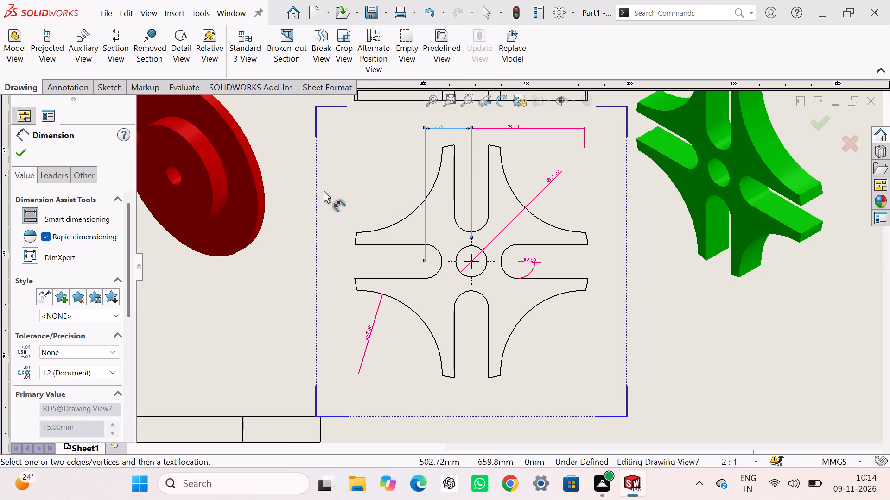
{"action": "left_click", "coordinate": [291, 214]}
Dimension the Geneva wheel's thickness on its edge view, placed just beyond the view's right end.
{"action": "scroll", "coordinate": [295, 215], "scroll_direction": "down", "scroll_amount": 1}
{"action": "scroll", "coordinate": [426, 243], "scroll_direction": "down", "scroll_amount": 1}
{"action": "scroll", "coordinate": [427, 239], "scroll_direction": "up", "scroll_amount": 8}
{"action": "scroll", "coordinate": [586, 244], "scroll_direction": "down", "scroll_amount": 13}
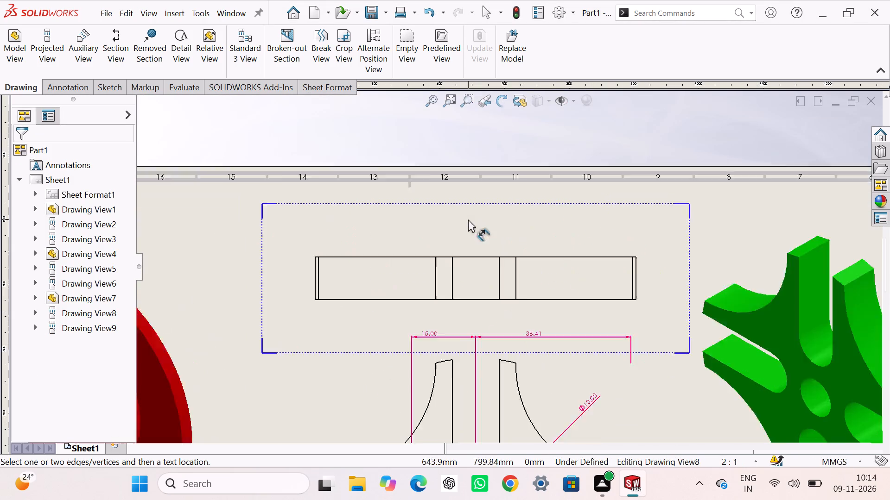
{"action": "left_click", "coordinate": [553, 311]}
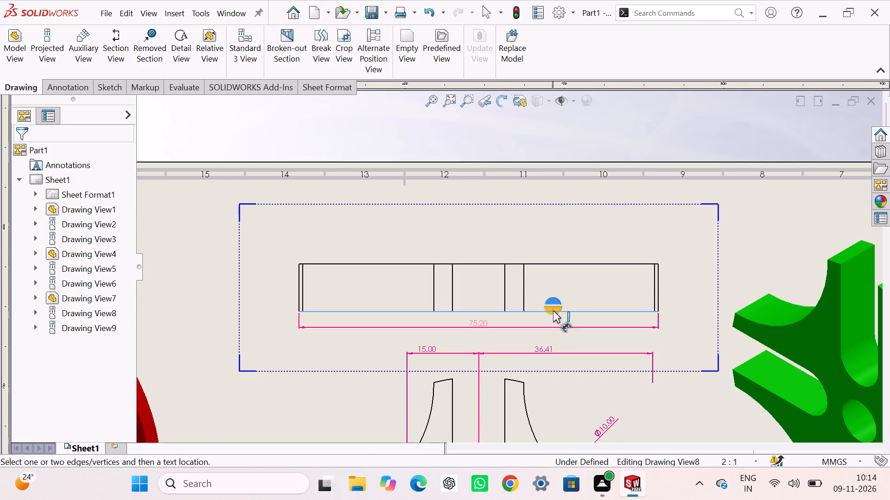
{"action": "left_click", "coordinate": [554, 263]}
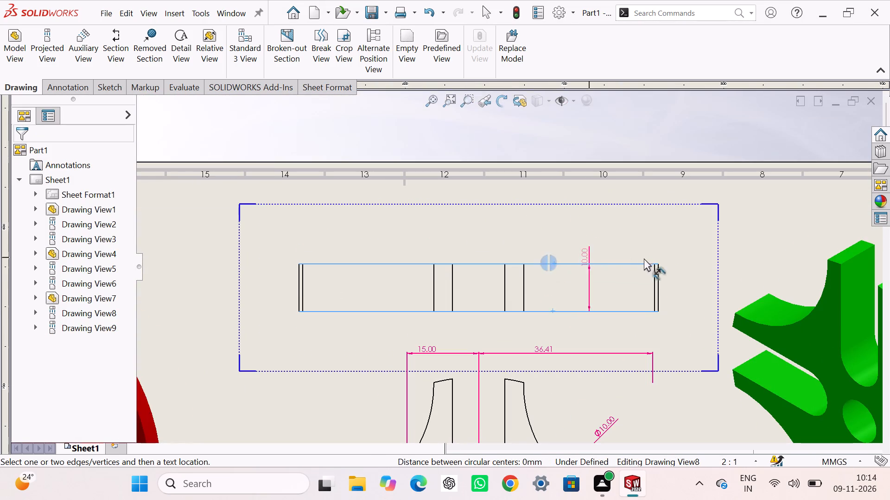
{"action": "left_click", "coordinate": [679, 275]}
{"action": "key", "text": "Escape"}
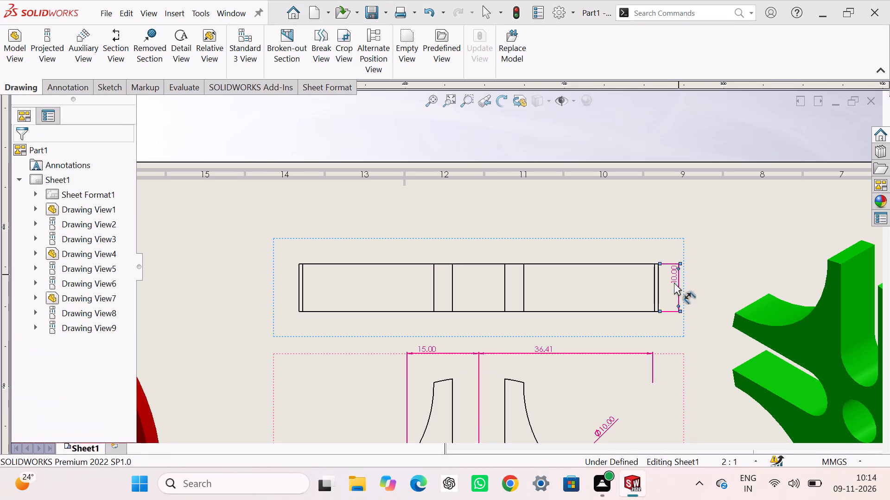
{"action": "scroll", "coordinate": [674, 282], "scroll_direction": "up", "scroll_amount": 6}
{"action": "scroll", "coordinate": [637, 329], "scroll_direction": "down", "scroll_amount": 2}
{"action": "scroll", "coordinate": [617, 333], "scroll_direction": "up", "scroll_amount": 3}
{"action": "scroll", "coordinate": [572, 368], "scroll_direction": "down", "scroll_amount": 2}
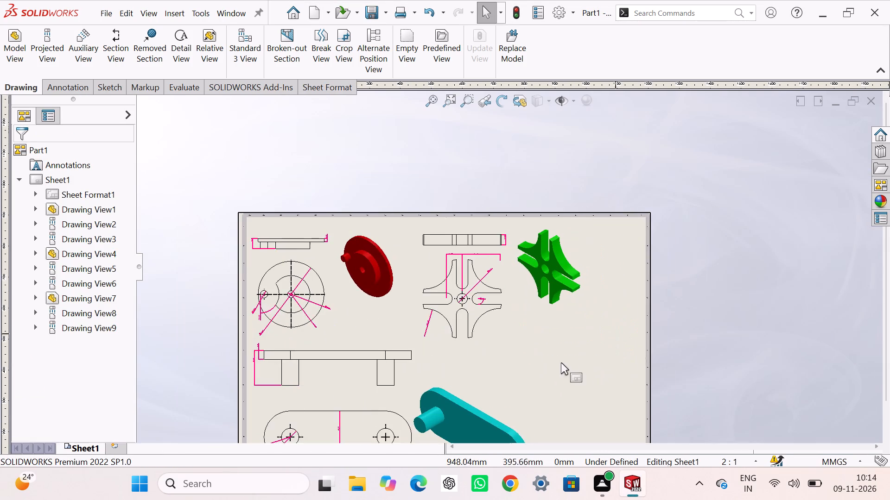
Insert an isometric view of the geneva mechanism assembly in the empty area below the green Geneva wheel's isometric view.
{"action": "key", "text": "Escape"}
{"action": "key", "text": "Escape"}
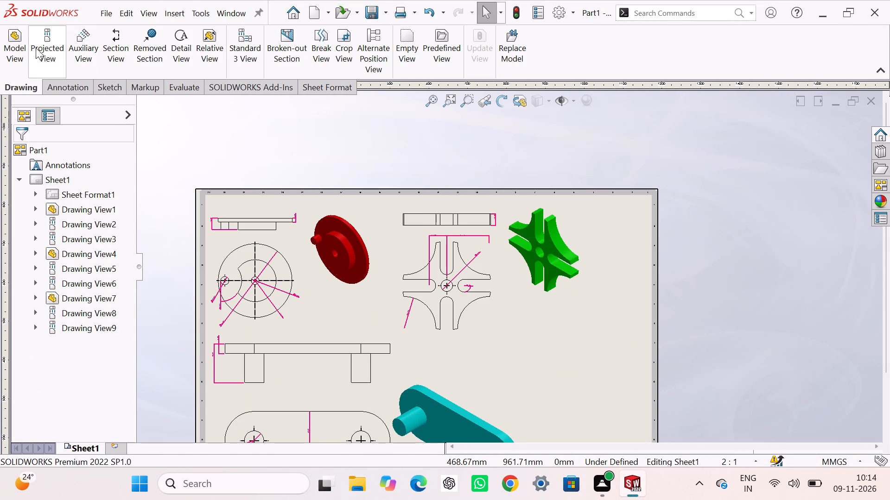
{"action": "left_click", "coordinate": [19, 44]}
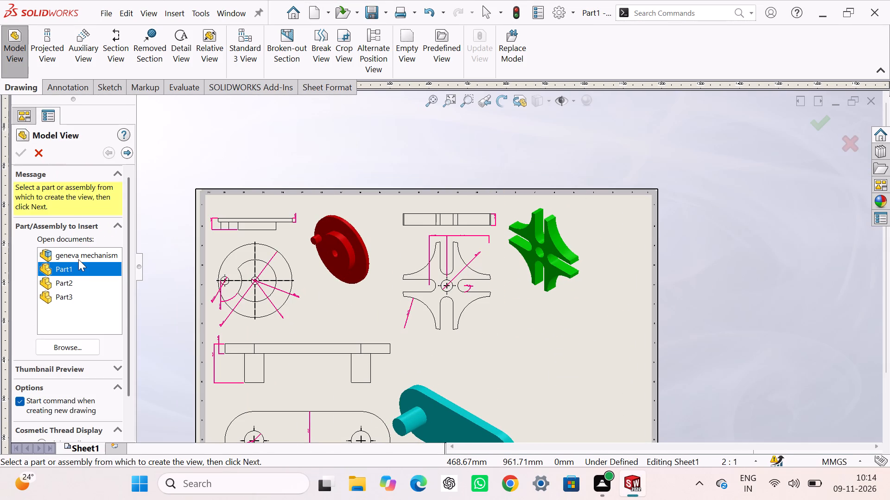
{"action": "double_click", "coordinate": [78, 256]}
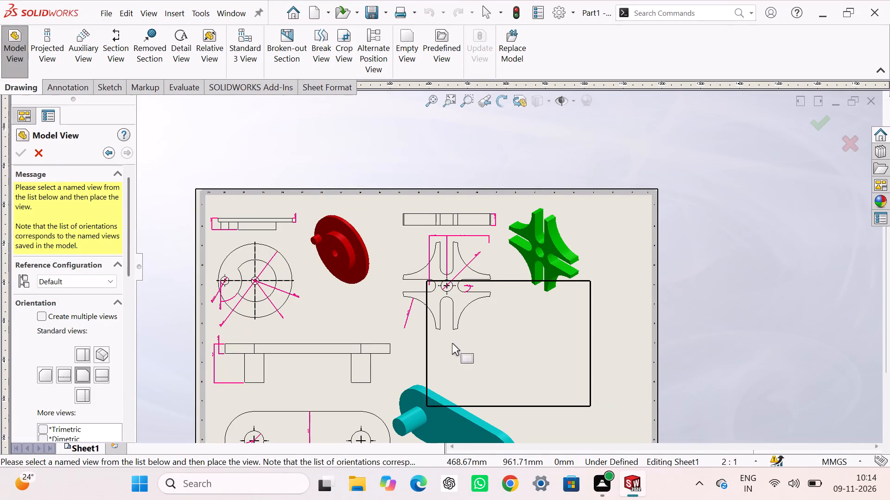
{"action": "left_click", "coordinate": [101, 350]}
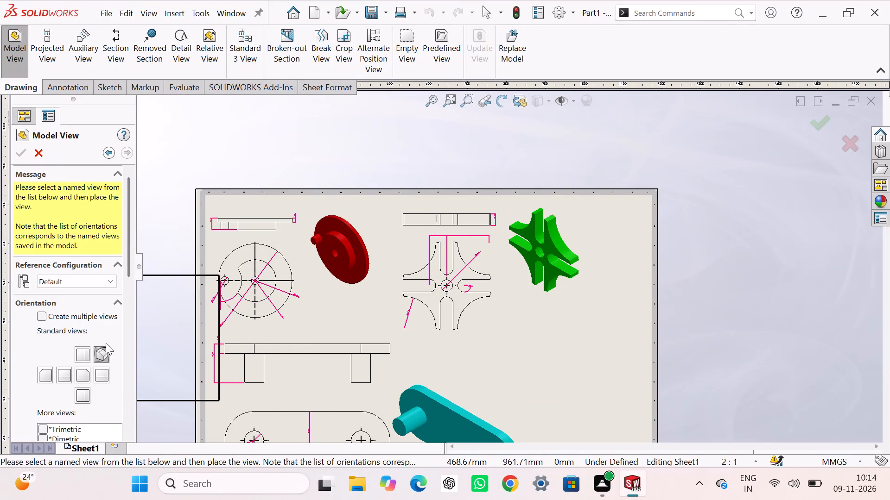
{"action": "scroll", "coordinate": [548, 335], "scroll_direction": "up", "scroll_amount": 3}
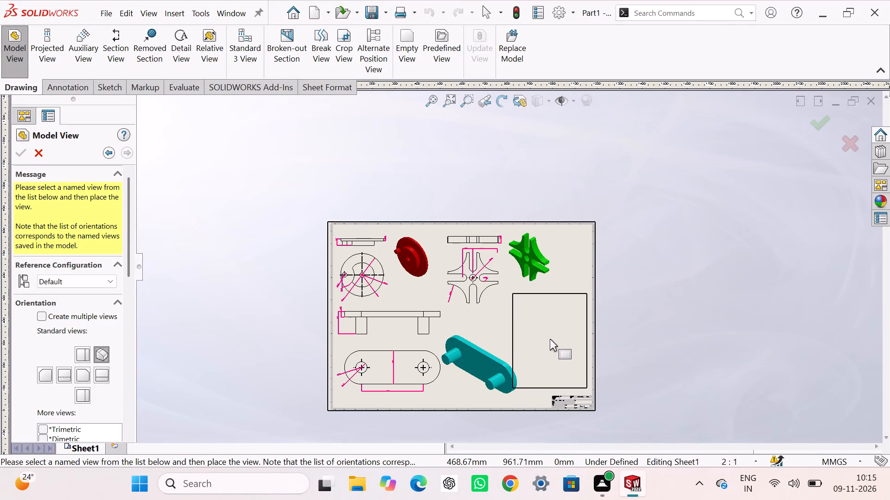
{"action": "left_click", "coordinate": [551, 333]}
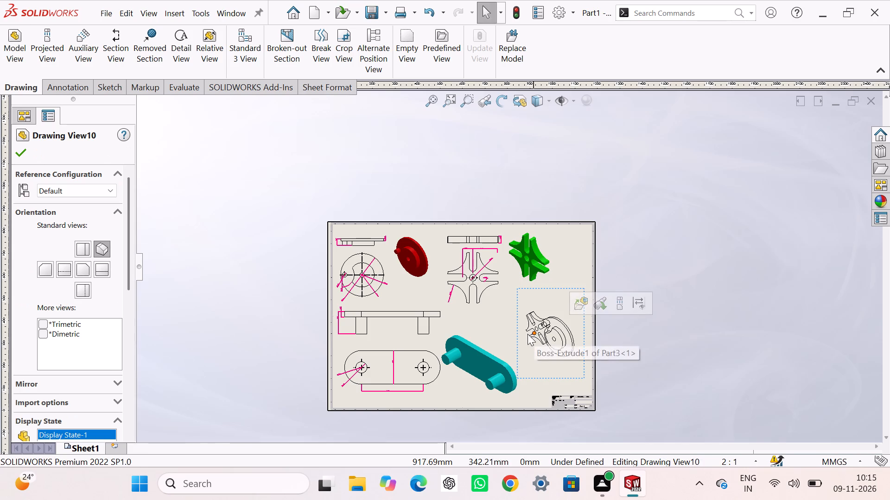
{"action": "right_click", "coordinate": [519, 315]}
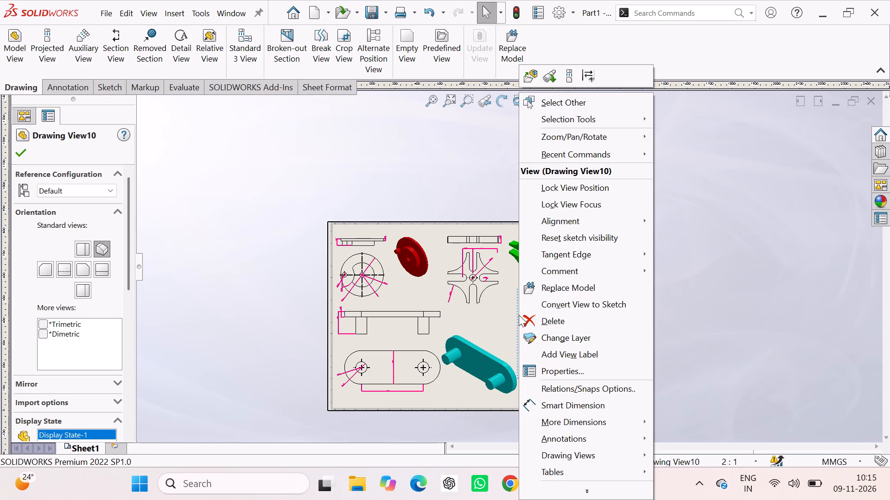
{"action": "key", "text": "Escape"}
{"action": "key", "text": "Escape"}
{"action": "key", "text": "Escape"}
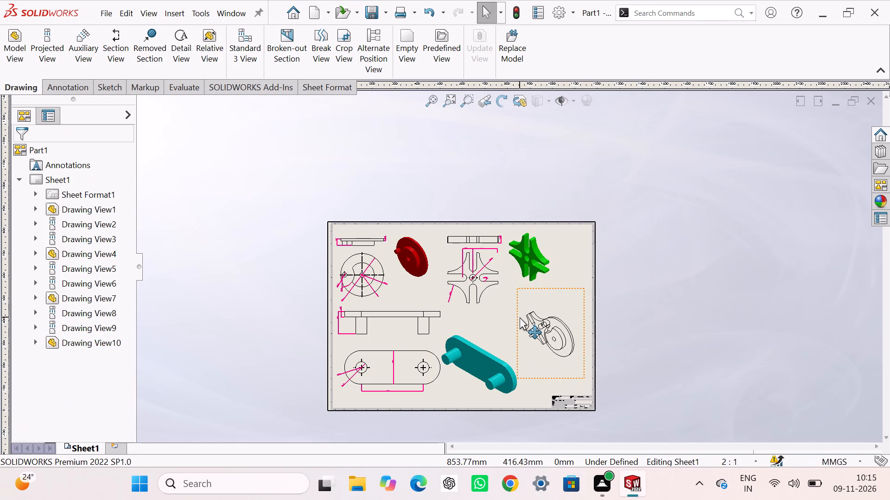
Set the assembly's isometric view to the Shaded With Edges display style.
{"action": "left_click", "coordinate": [520, 317]}
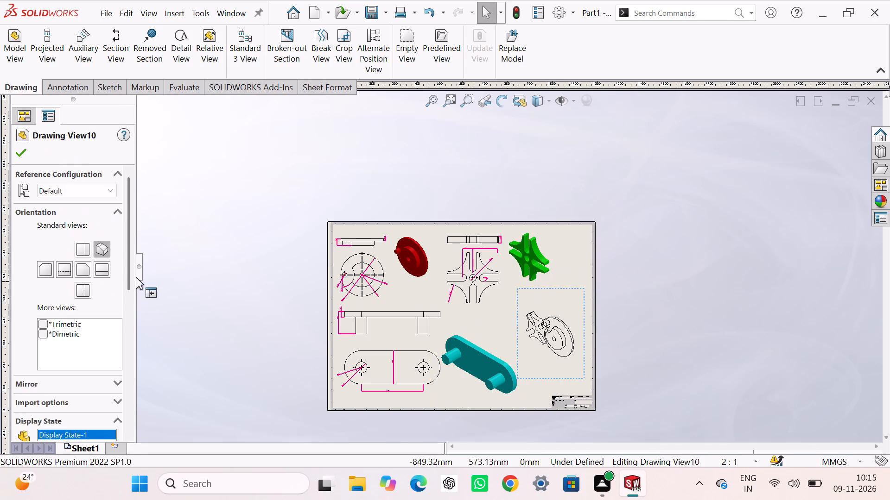
{"action": "left_click_drag", "start_coordinate": [127, 265], "coordinate": [130, 339]}
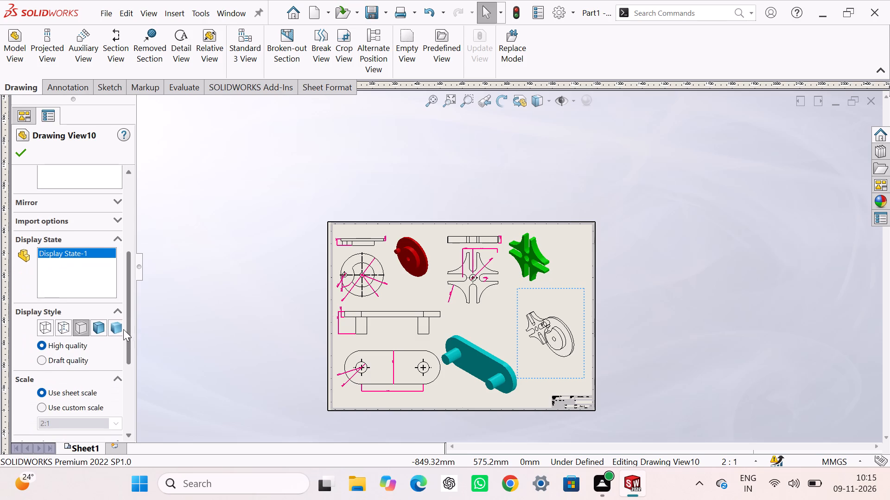
{"action": "left_click", "coordinate": [94, 323]}
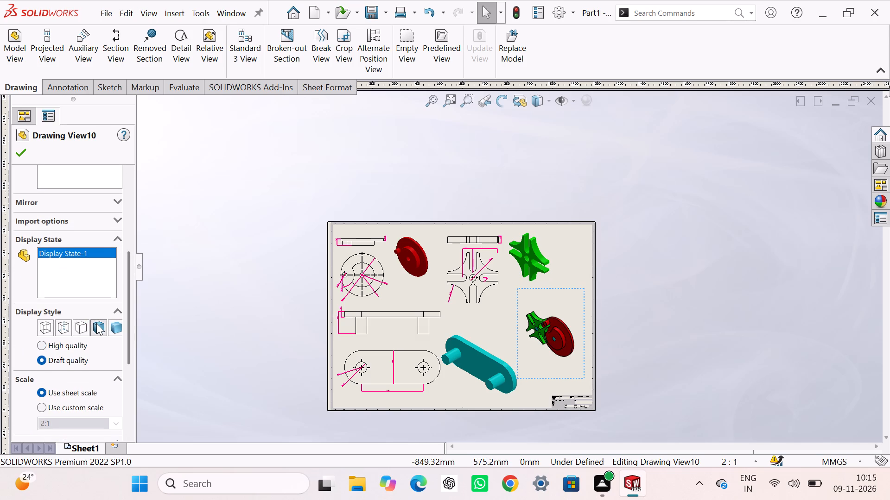
{"action": "left_click", "coordinate": [110, 327]}
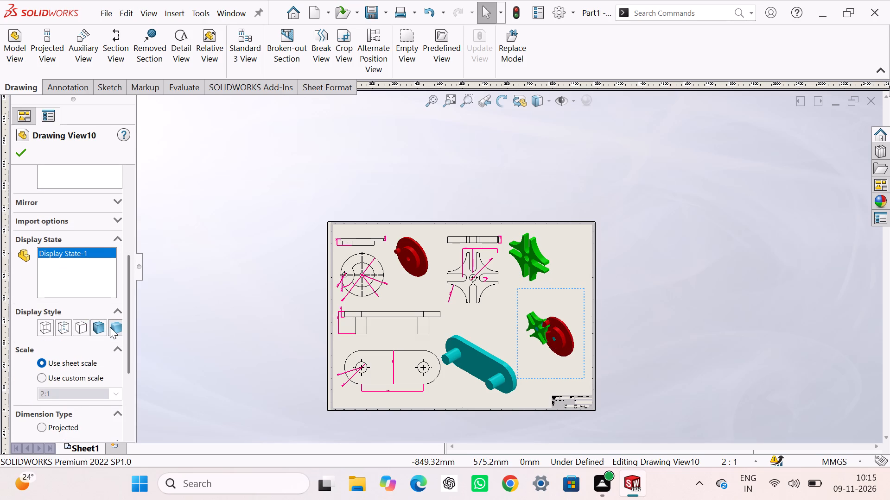
{"action": "left_click", "coordinate": [104, 325]}
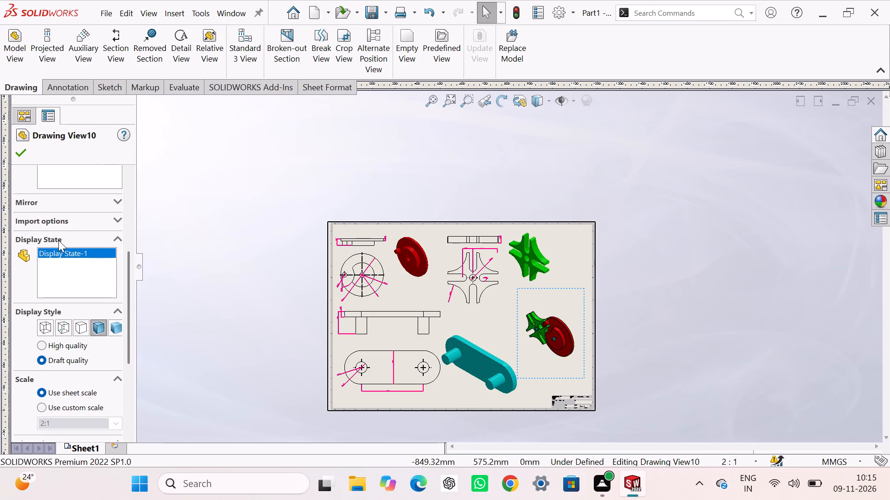
{"action": "left_click", "coordinate": [22, 154]}
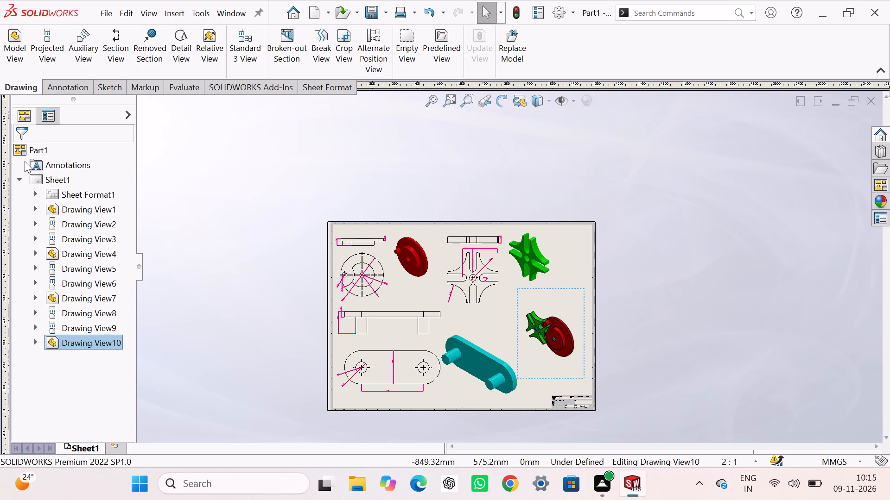
{"action": "left_click", "coordinate": [267, 182]}
Open the sheet format for editing at the title block.
{"action": "scroll", "coordinate": [591, 350], "scroll_direction": "up", "scroll_amount": 3}
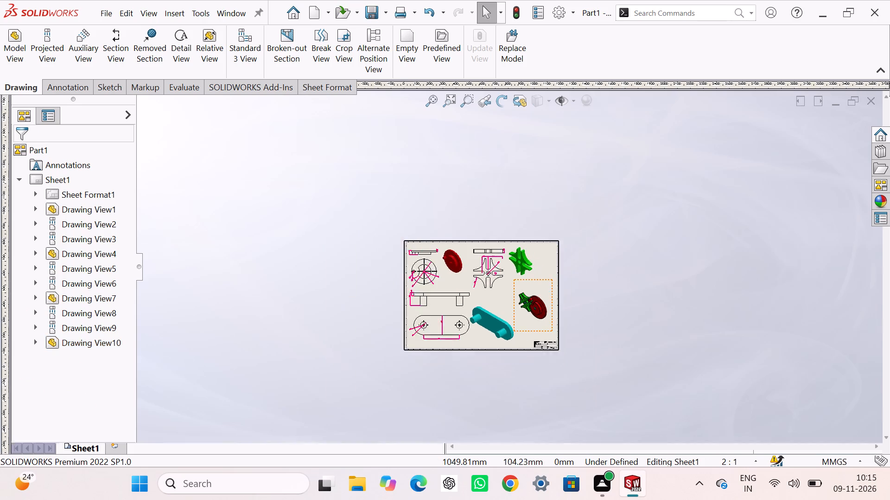
{"action": "scroll", "coordinate": [542, 351], "scroll_direction": "down", "scroll_amount": 10}
{"action": "scroll", "coordinate": [487, 241], "scroll_direction": "down", "scroll_amount": 7}
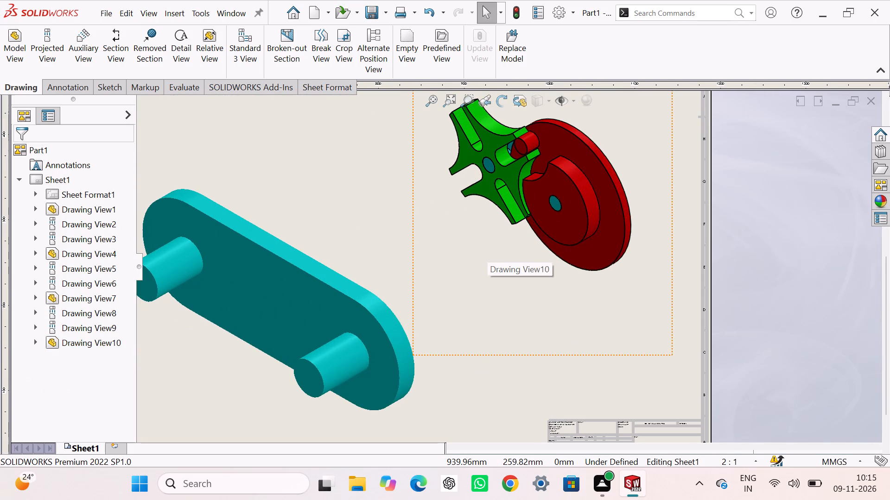
{"action": "key", "text": "Escape"}
{"action": "key", "text": "Escape"}
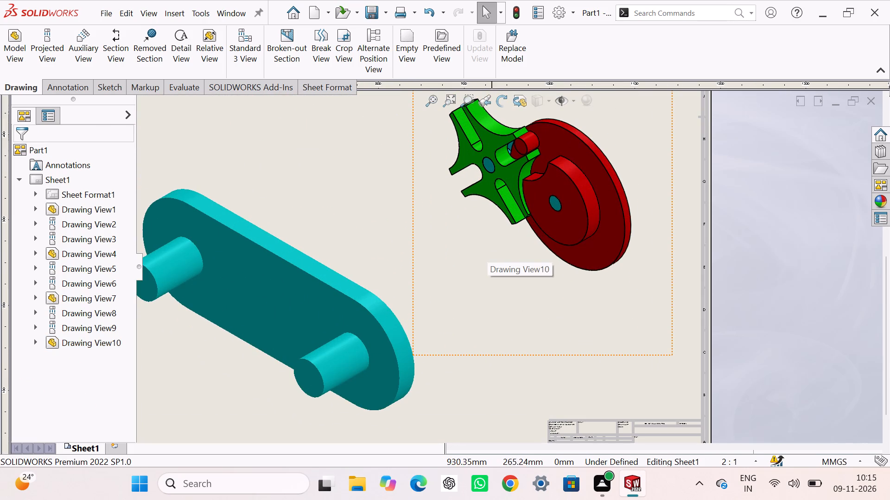
{"action": "scroll", "coordinate": [496, 263], "scroll_direction": "up", "scroll_amount": 3}
{"action": "key", "text": "Escape"}
{"action": "scroll", "coordinate": [574, 381], "scroll_direction": "up", "scroll_amount": 4}
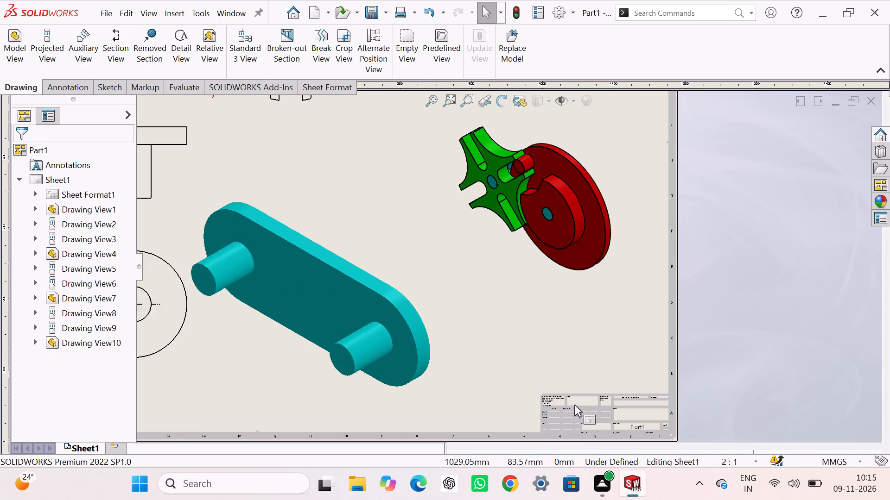
{"action": "scroll", "coordinate": [574, 405], "scroll_direction": "up", "scroll_amount": 1}
{"action": "scroll", "coordinate": [574, 391], "scroll_direction": "down", "scroll_amount": 11}
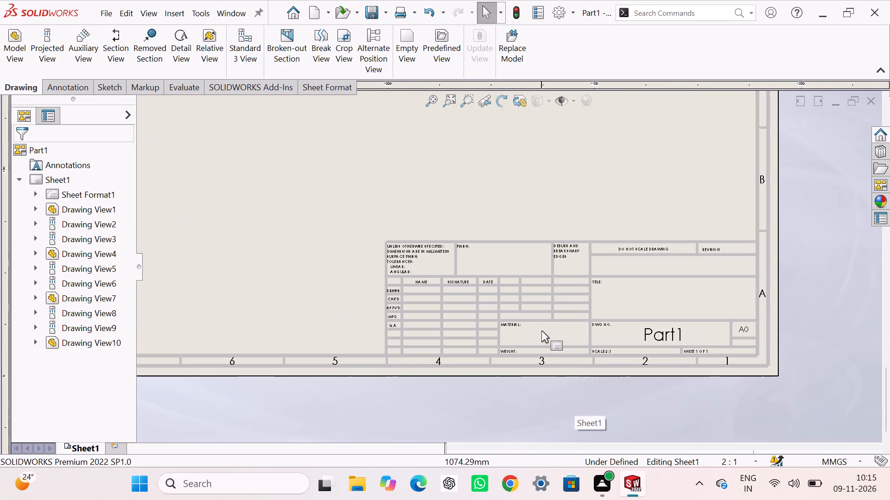
{"action": "right_click", "coordinate": [541, 331]}
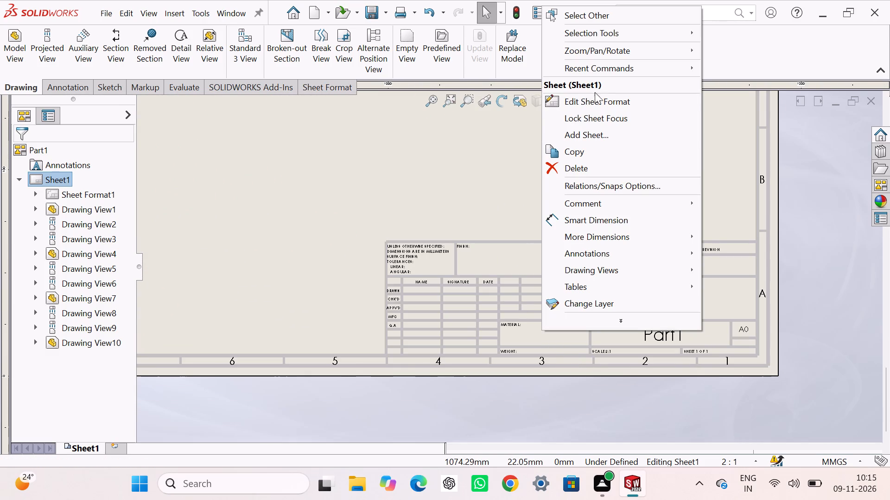
{"action": "left_click", "coordinate": [595, 106]}
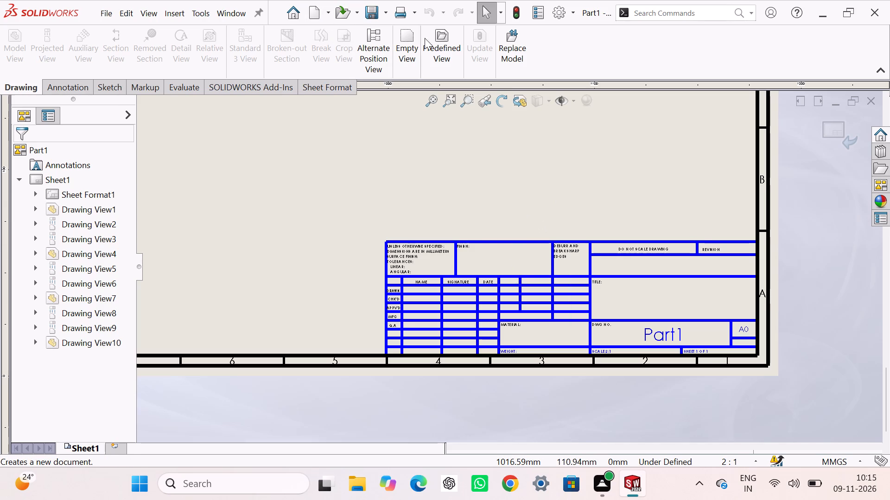
Replace the Part1 text in the title block's DWG NO. cell with "Geneva Mechanism".
{"action": "left_click", "coordinate": [681, 331]}
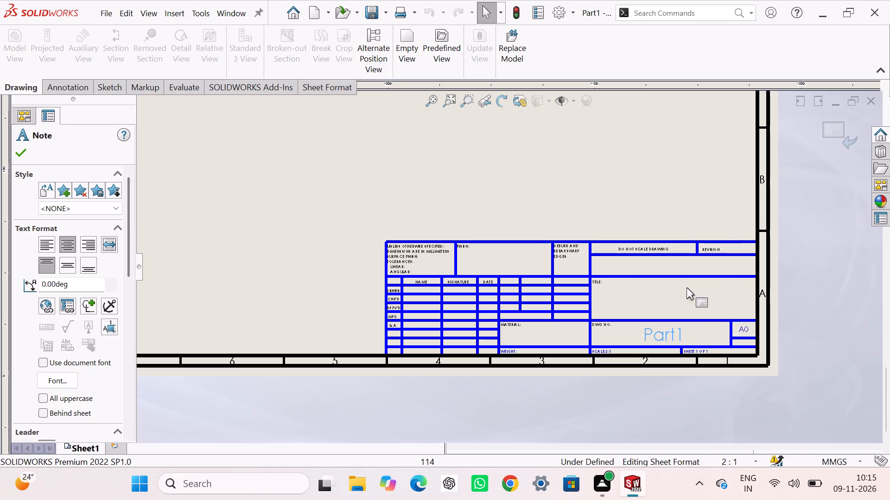
{"action": "double_click", "coordinate": [678, 332]}
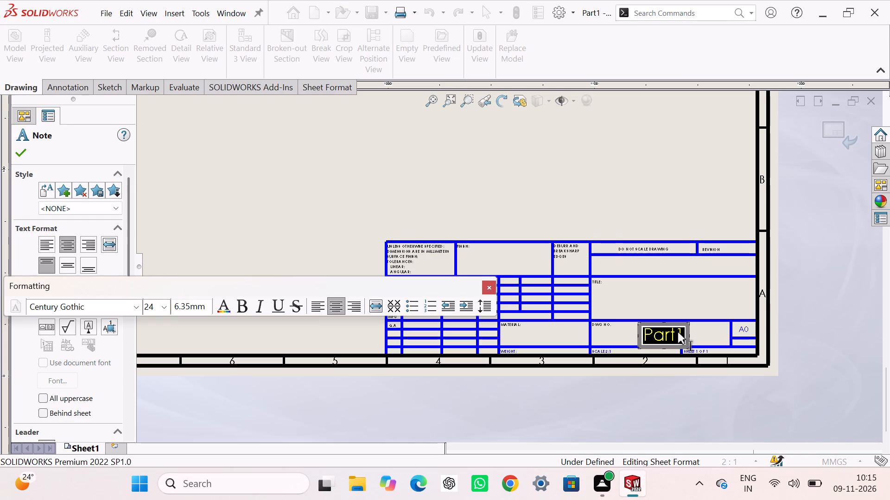
{"action": "type", "text": "GA"}
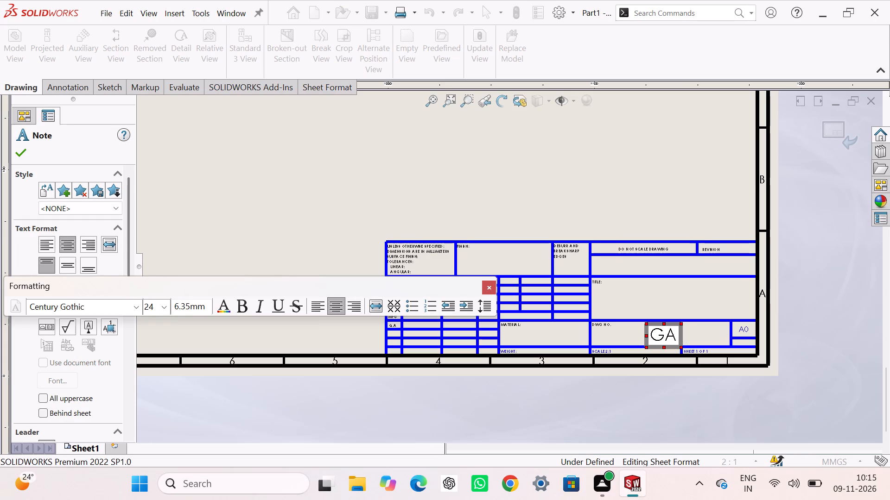
{"action": "key", "text": "BackSpace"}
{"action": "key", "text": "a"}
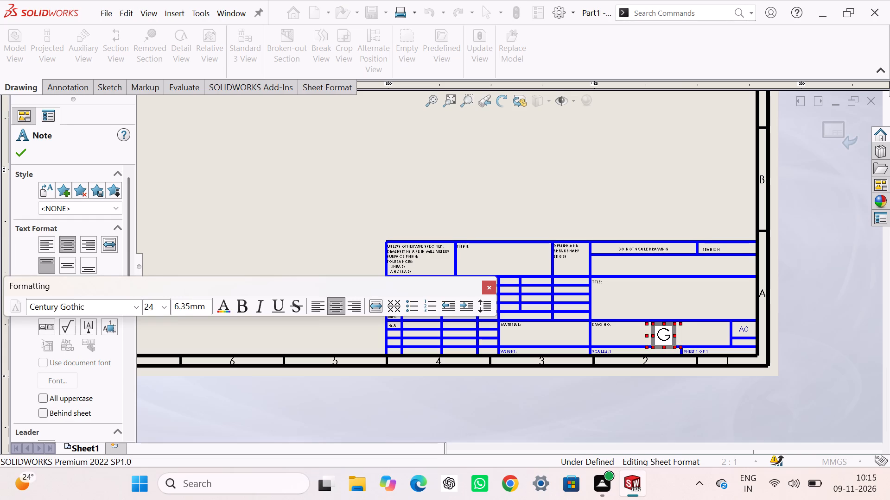
{"action": "key", "text": "BackSpace"}
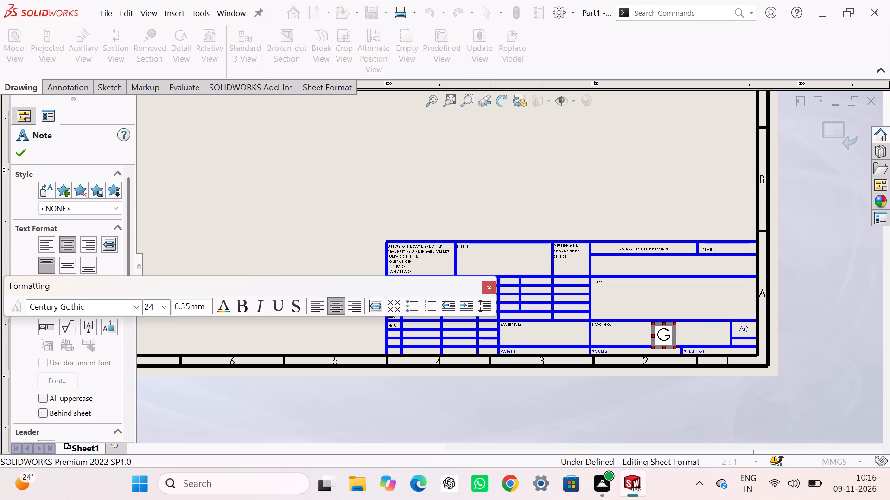
{"action": "type", "text": "ene"}
{"action": "type", "text": "va"}
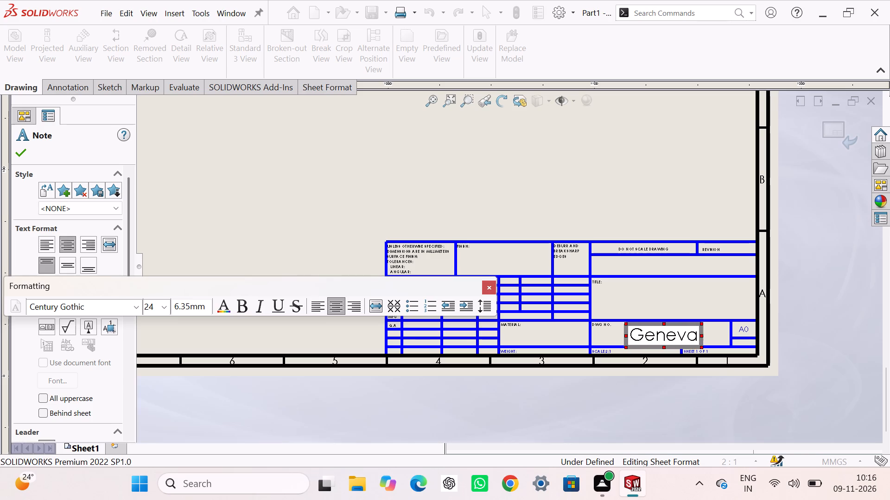
{"action": "key", "text": "space"}
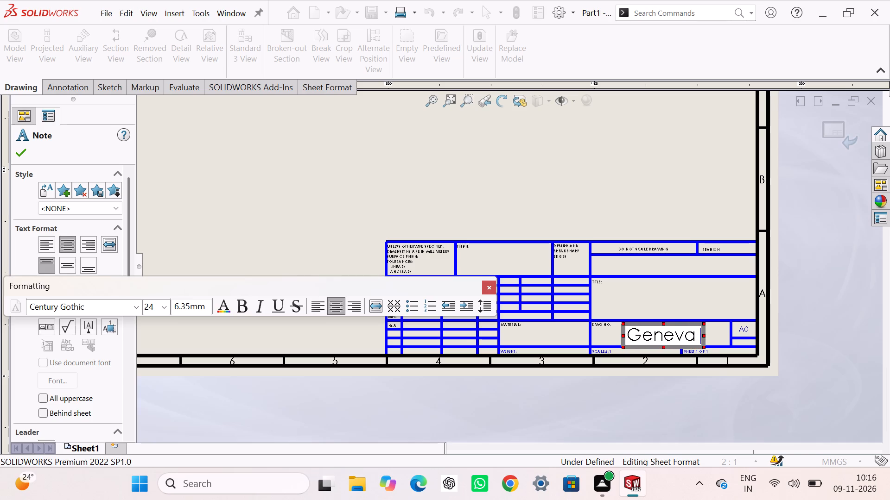
{"action": "key", "text": "m"}
{"action": "key", "text": "BackSpace"}
{"action": "type", "text": "Mechani"}
{"action": "type", "text": "sm"}
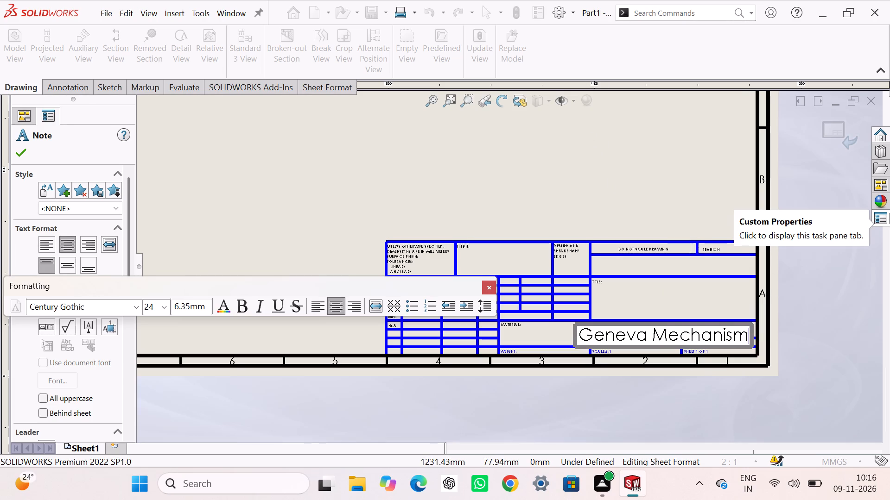
{"action": "key", "text": "Escape"}
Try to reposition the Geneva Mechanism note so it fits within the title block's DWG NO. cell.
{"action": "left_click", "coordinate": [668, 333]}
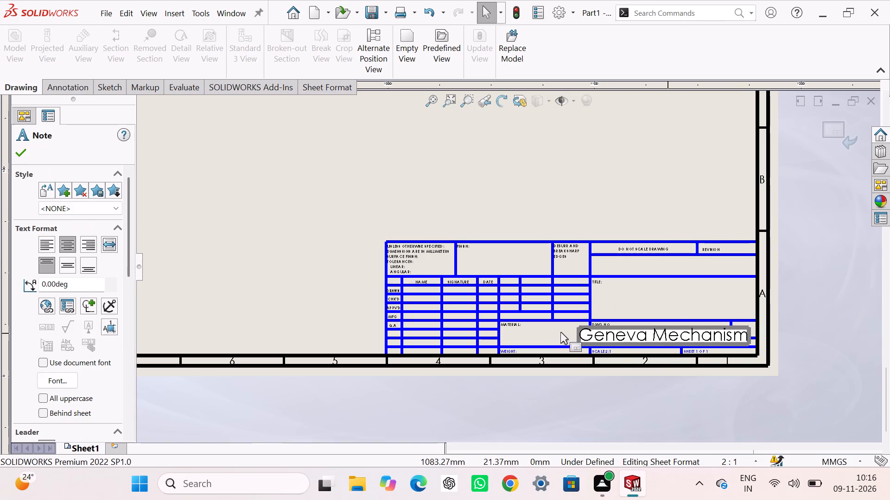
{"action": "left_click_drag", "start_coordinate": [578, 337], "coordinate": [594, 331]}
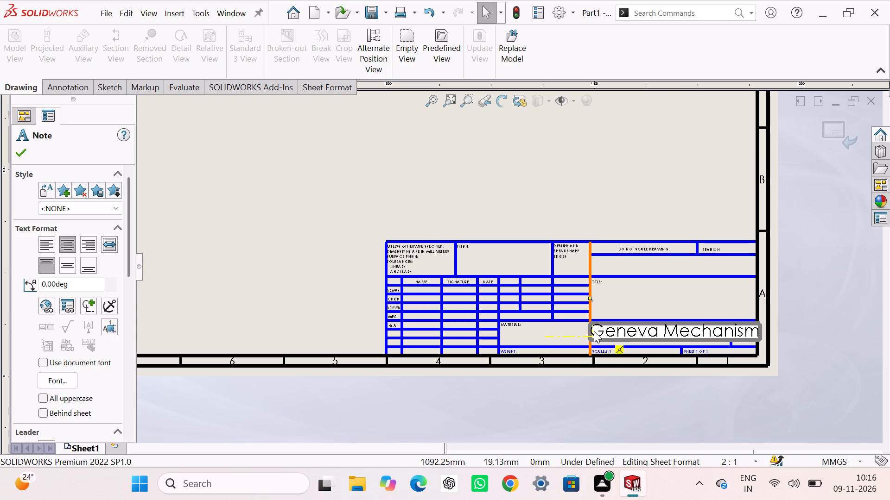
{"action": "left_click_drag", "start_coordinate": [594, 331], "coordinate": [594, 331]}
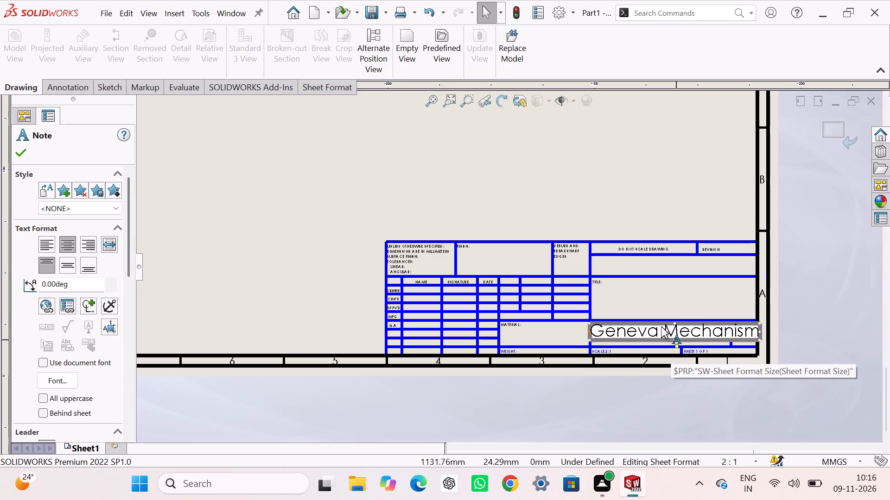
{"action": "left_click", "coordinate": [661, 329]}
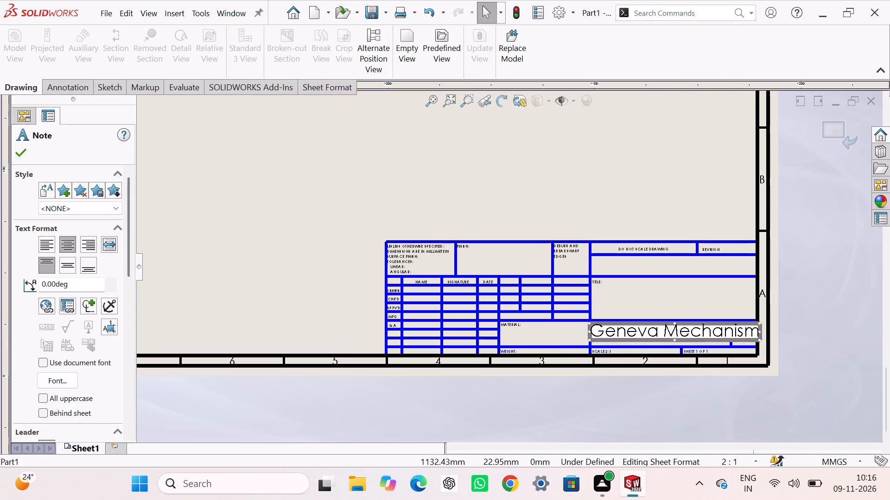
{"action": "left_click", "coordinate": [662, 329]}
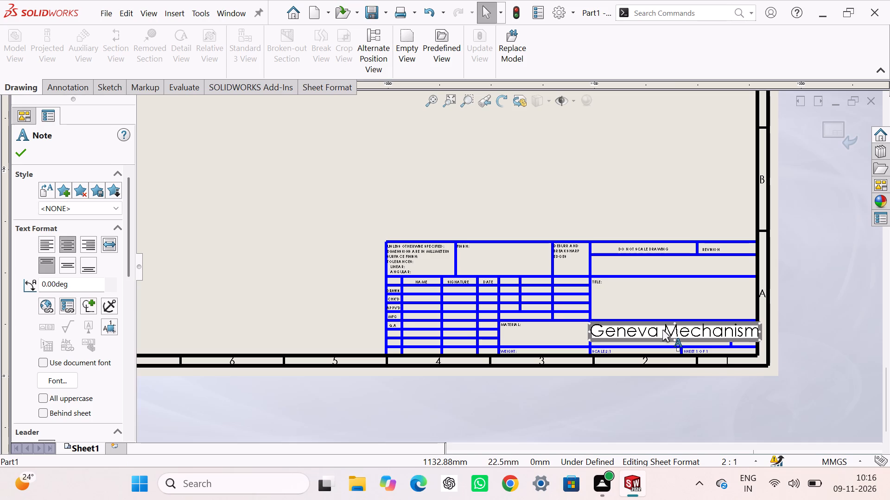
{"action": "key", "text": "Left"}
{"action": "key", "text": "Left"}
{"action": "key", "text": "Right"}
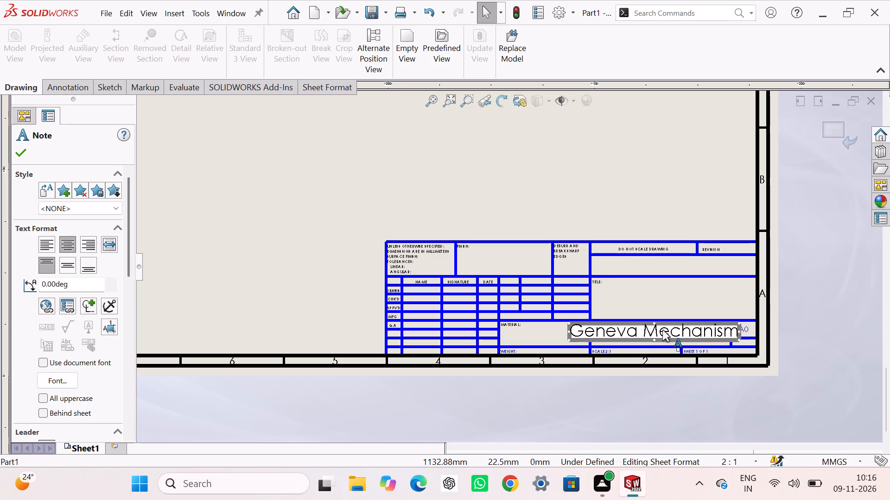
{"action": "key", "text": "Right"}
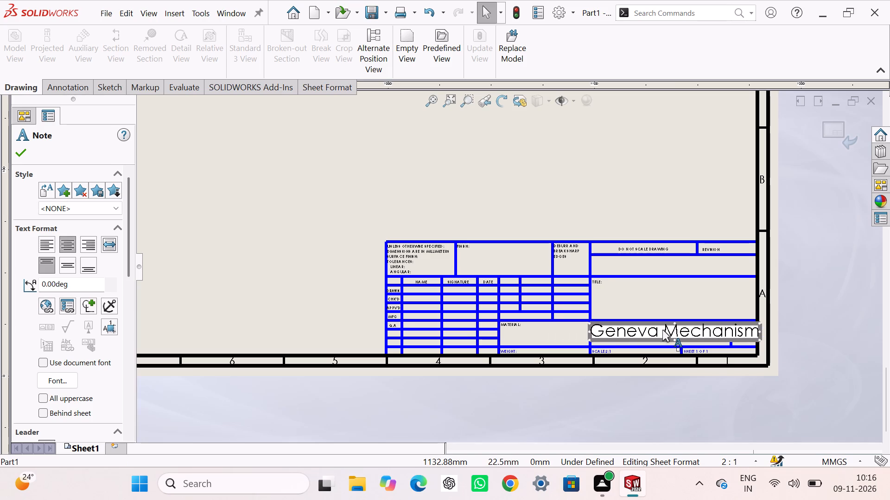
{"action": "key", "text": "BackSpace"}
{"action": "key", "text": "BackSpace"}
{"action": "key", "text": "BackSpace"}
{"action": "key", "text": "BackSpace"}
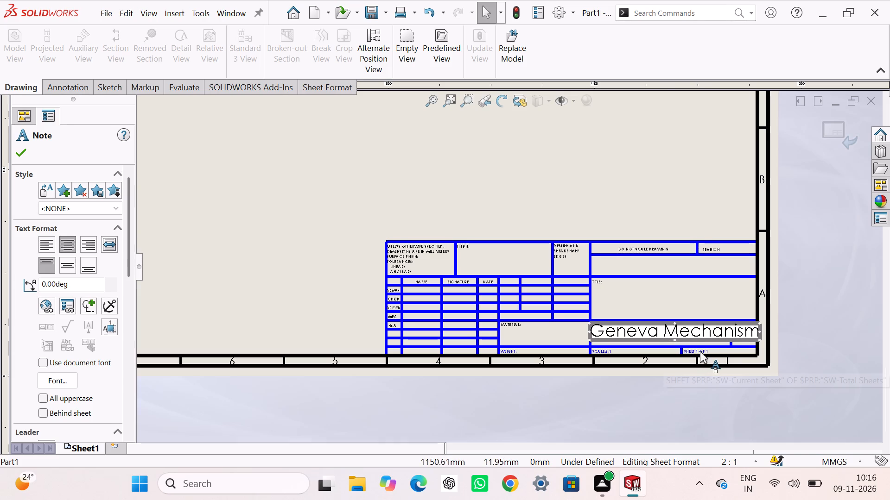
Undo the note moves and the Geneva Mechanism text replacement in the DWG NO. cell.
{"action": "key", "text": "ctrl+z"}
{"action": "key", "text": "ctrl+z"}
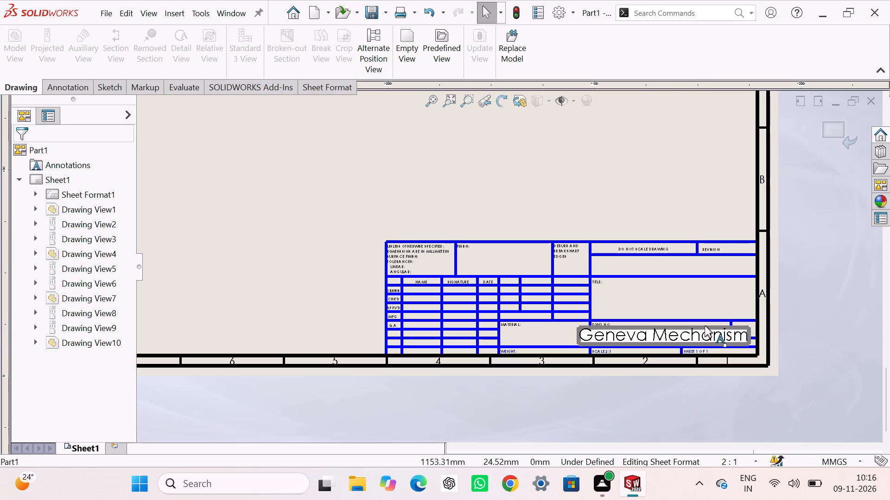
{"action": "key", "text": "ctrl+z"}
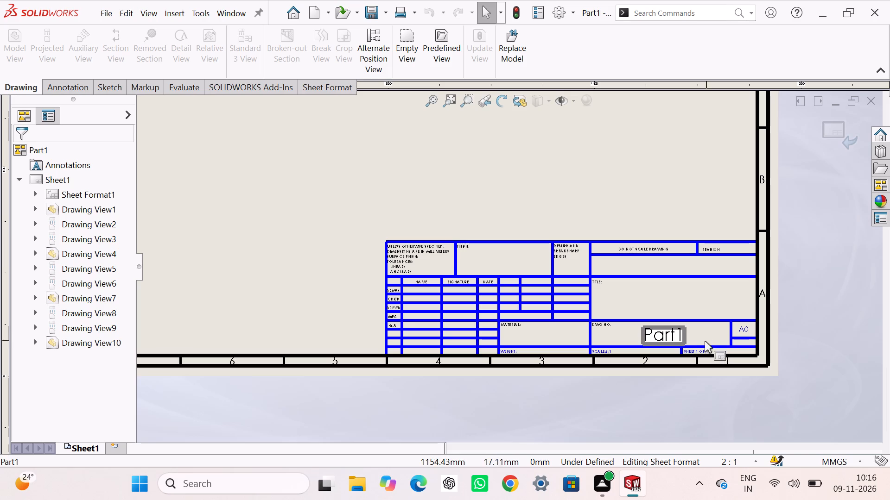
Replace the Part1 text in the title block's DWG NO. cell with "Geneva".
{"action": "left_click", "coordinate": [674, 334]}
{"action": "double_click", "coordinate": [674, 334]}
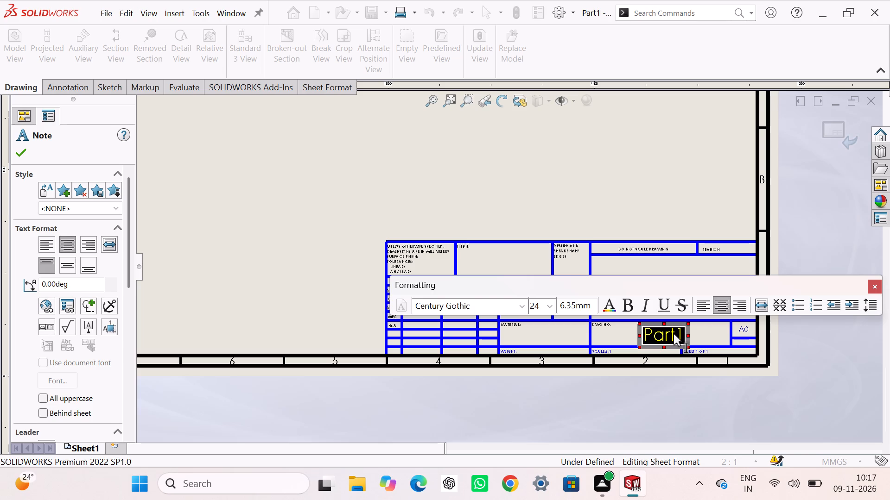
{"action": "type", "text": "Ge"}
{"action": "type", "text": "neva"}
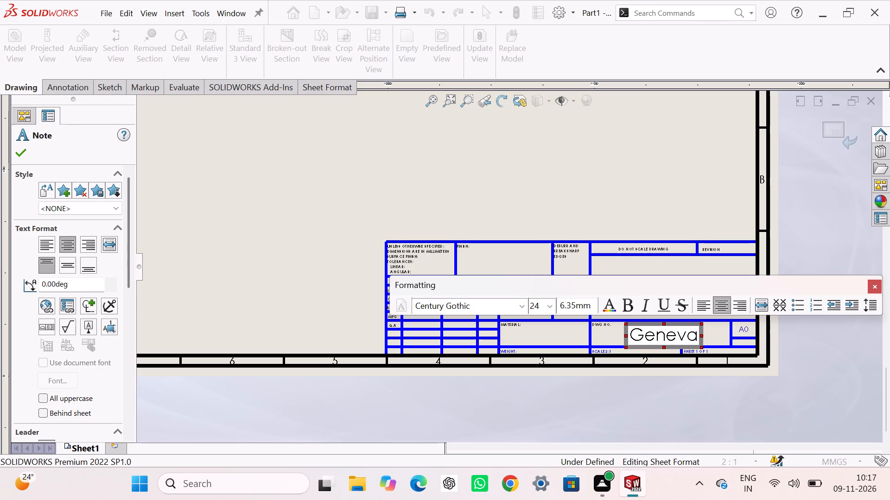
{"action": "key", "text": "Return"}
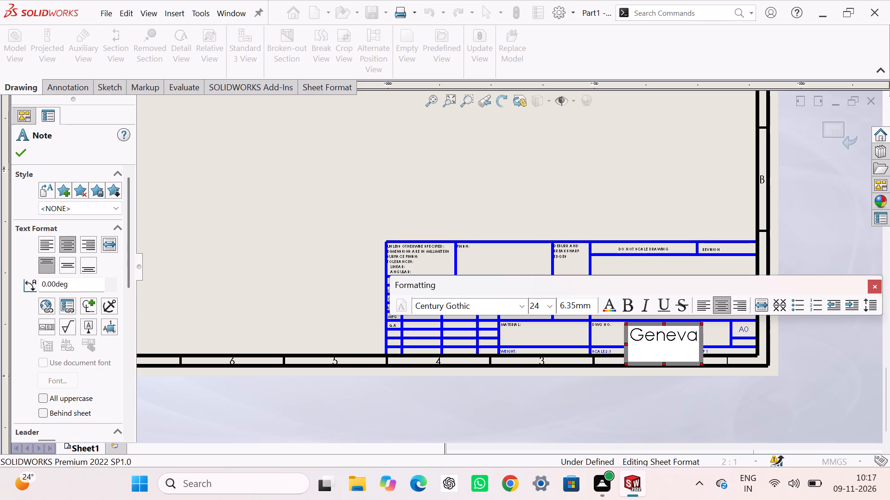
{"action": "key", "text": "BackSpace"}
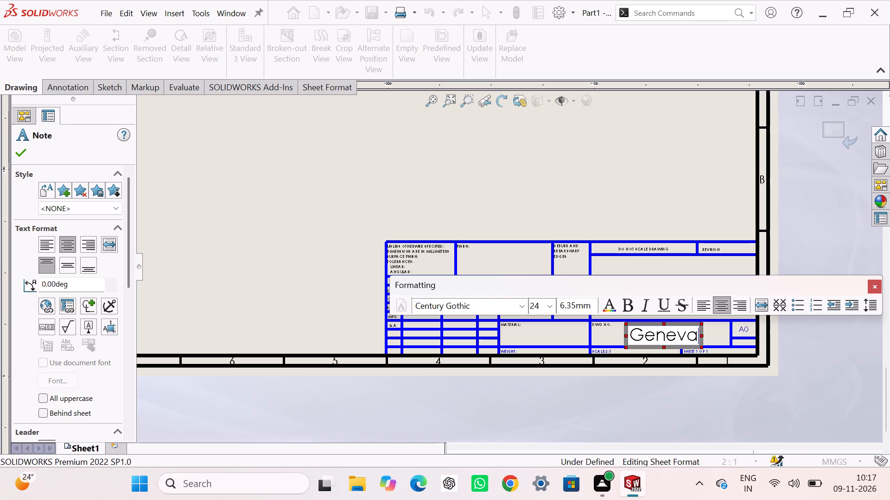
{"action": "left_click", "coordinate": [327, 293]}
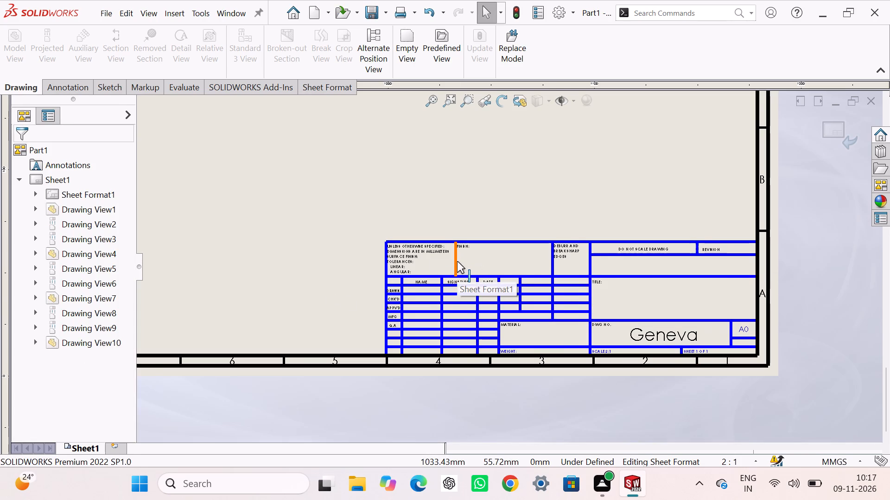
Exit sheet format editing and return to editing the drawing sheet.
{"action": "scroll", "coordinate": [457, 261], "scroll_direction": "down", "scroll_amount": 6}
{"action": "scroll", "coordinate": [411, 295], "scroll_direction": "up", "scroll_amount": 2}
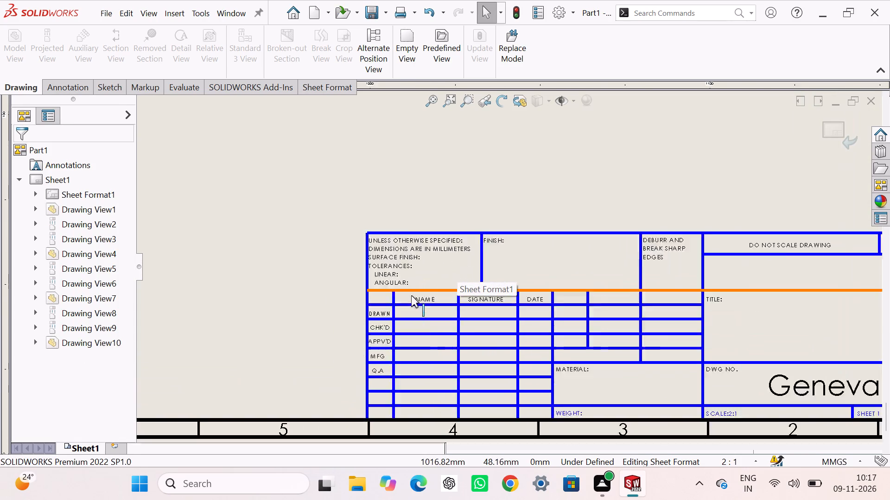
{"action": "scroll", "coordinate": [411, 295], "scroll_direction": "up", "scroll_amount": 2}
{"action": "scroll", "coordinate": [606, 294], "scroll_direction": "down", "scroll_amount": 4}
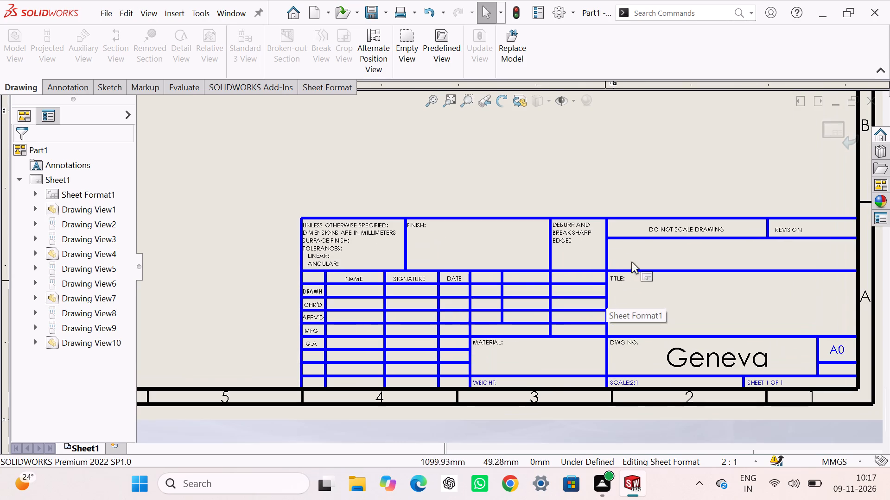
{"action": "scroll", "coordinate": [792, 245], "scroll_direction": "down", "scroll_amount": 4}
{"action": "scroll", "coordinate": [780, 275], "scroll_direction": "up", "scroll_amount": 4}
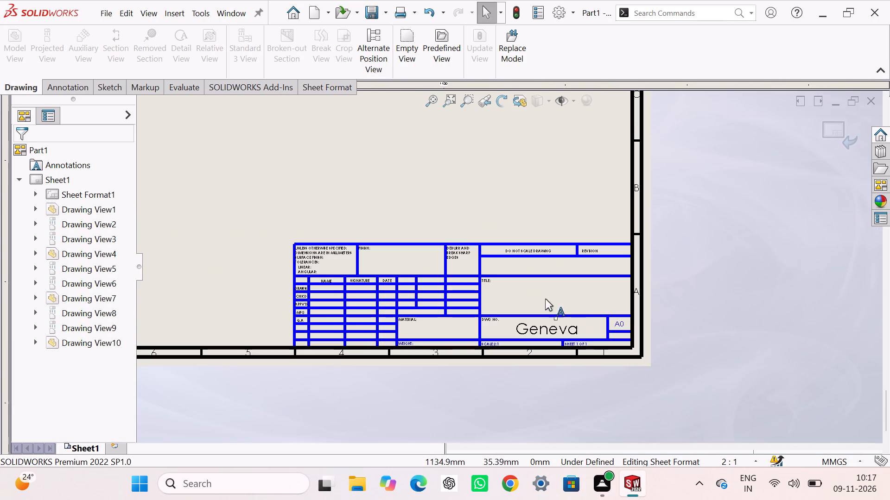
{"action": "scroll", "coordinate": [539, 295], "scroll_direction": "up", "scroll_amount": 3}
{"action": "left_click", "coordinate": [842, 137]}
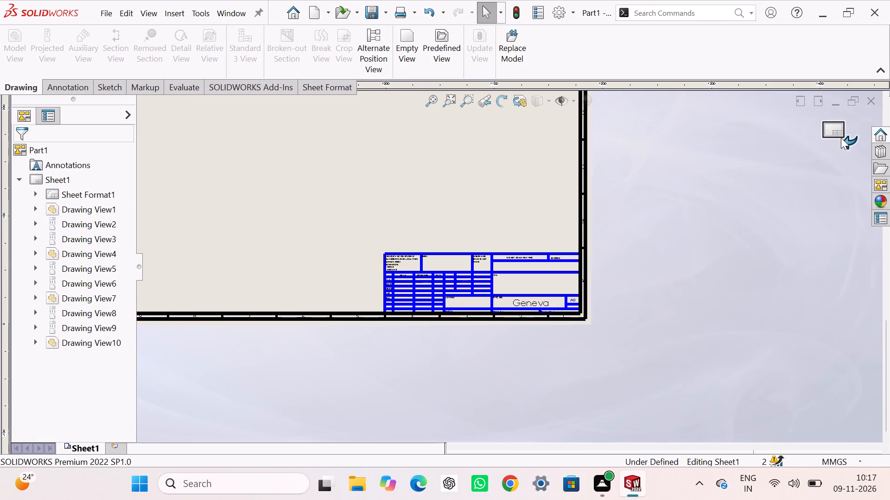
Examine the whole sheet, checking the layout of the part views, assembly view and title block.
{"action": "scroll", "coordinate": [463, 220], "scroll_direction": "up", "scroll_amount": 4}
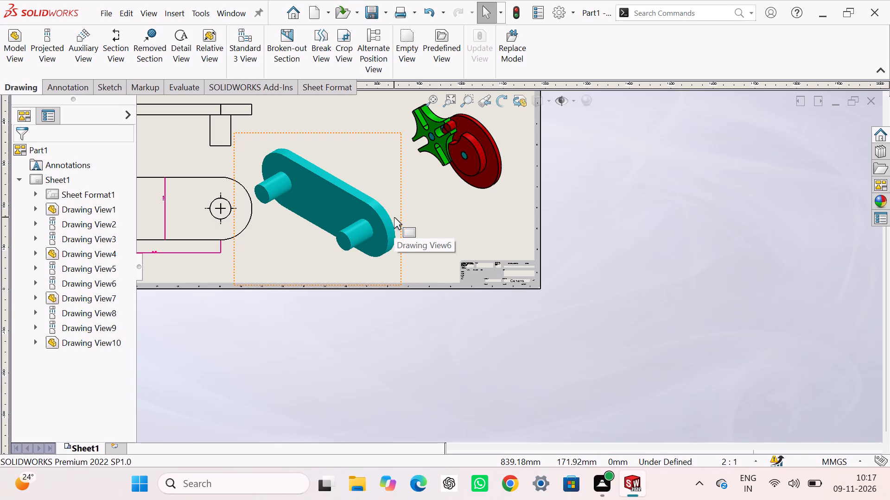
{"action": "scroll", "coordinate": [394, 215], "scroll_direction": "up", "scroll_amount": 1}
{"action": "scroll", "coordinate": [388, 221], "scroll_direction": "down", "scroll_amount": 5}
{"action": "scroll", "coordinate": [385, 221], "scroll_direction": "up", "scroll_amount": 8}
{"action": "scroll", "coordinate": [432, 206], "scroll_direction": "down", "scroll_amount": 2}
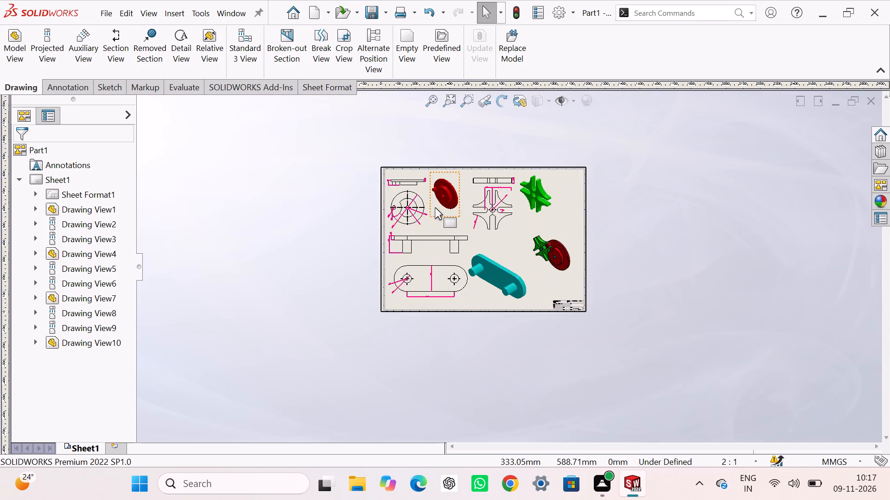
{"action": "scroll", "coordinate": [435, 207], "scroll_direction": "down", "scroll_amount": 1}
{"action": "scroll", "coordinate": [506, 244], "scroll_direction": "down", "scroll_amount": 2}
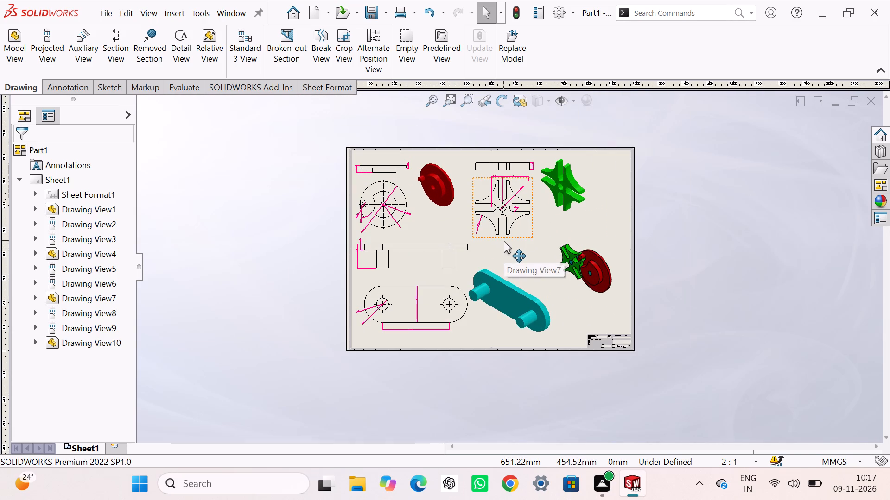
Save the drawing in Adobe Portable Document Format as Part1.pdf in the Solidworks folder.
{"action": "key", "text": "ctrl+s"}
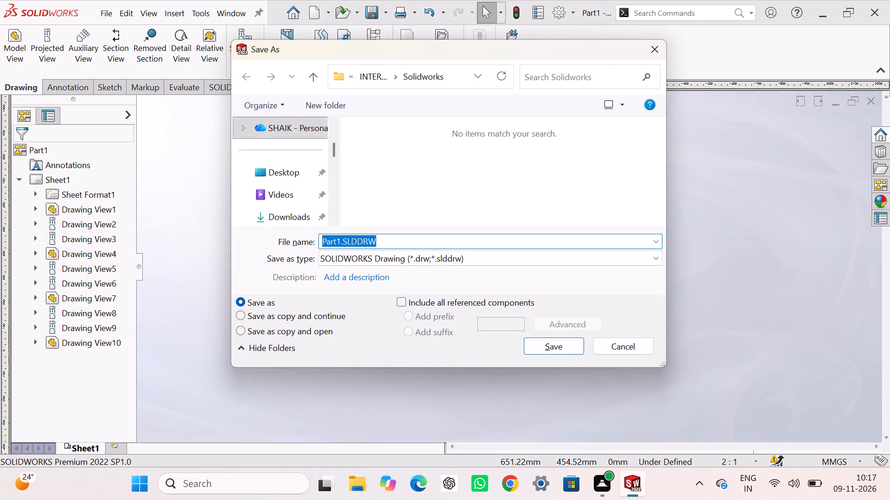
{"action": "left_click", "coordinate": [514, 259]}
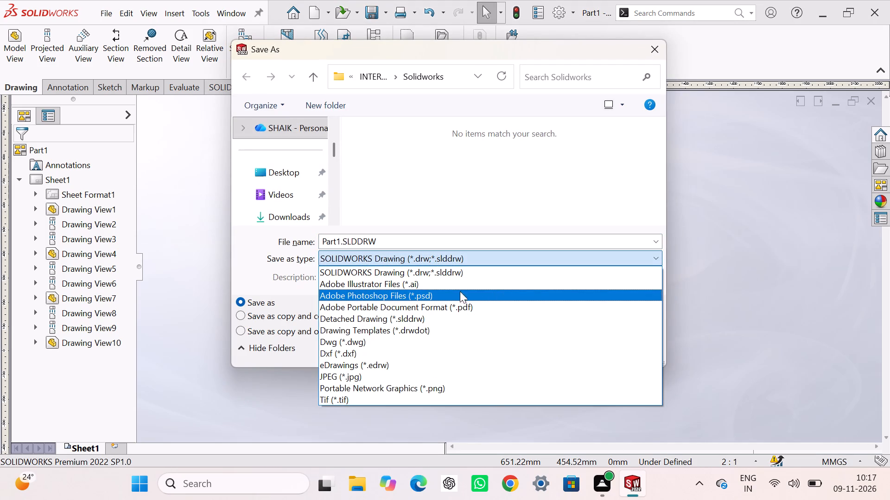
{"action": "left_click", "coordinate": [465, 309]}
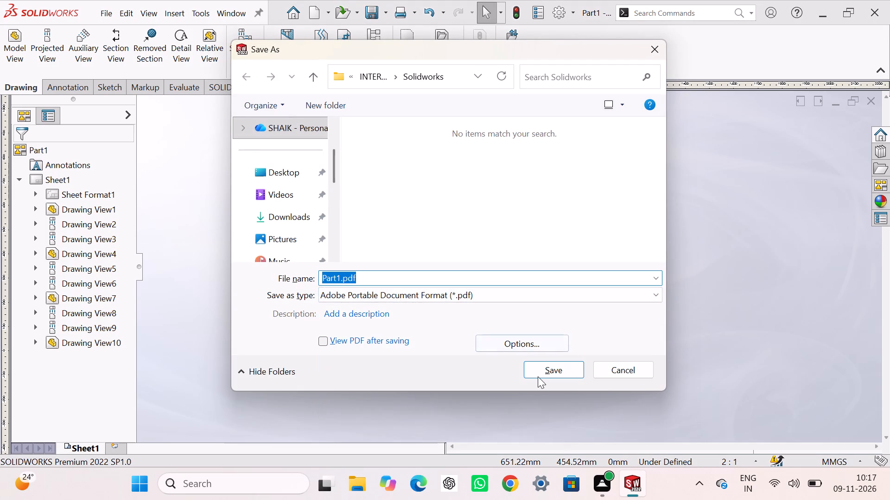
{"action": "left_click", "coordinate": [538, 373]}
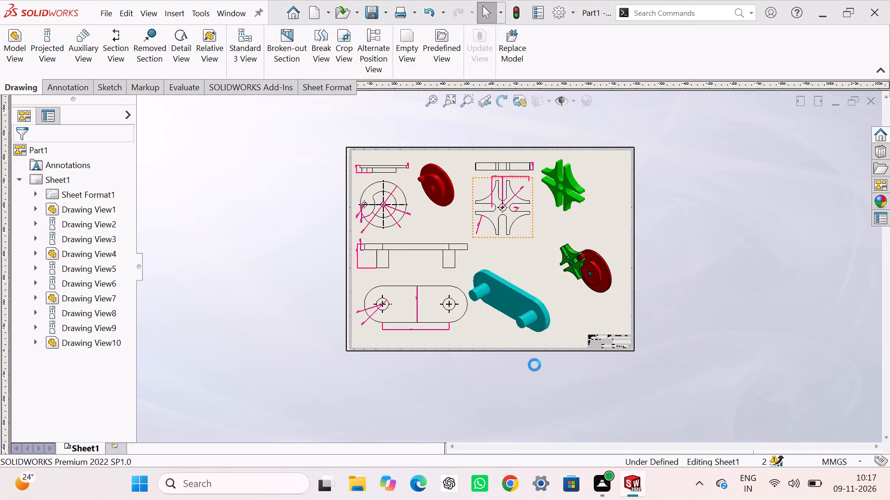